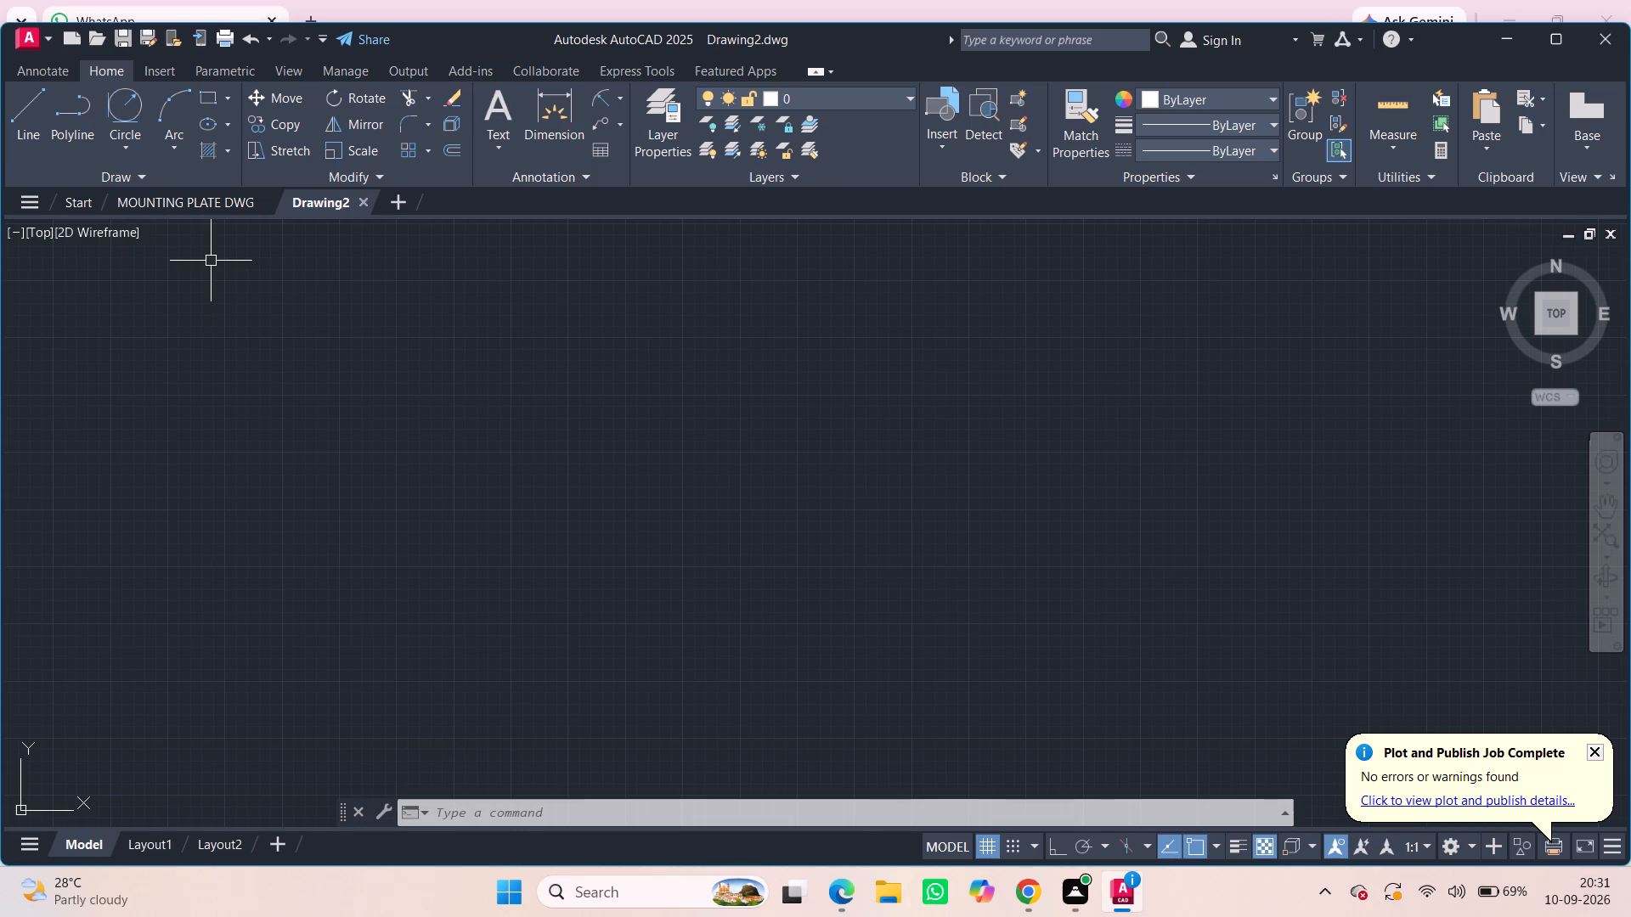
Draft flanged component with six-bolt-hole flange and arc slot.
Draw a circle of diameter 40 in the empty drawing area, defined by its centre and diameter.
click(137, 136)
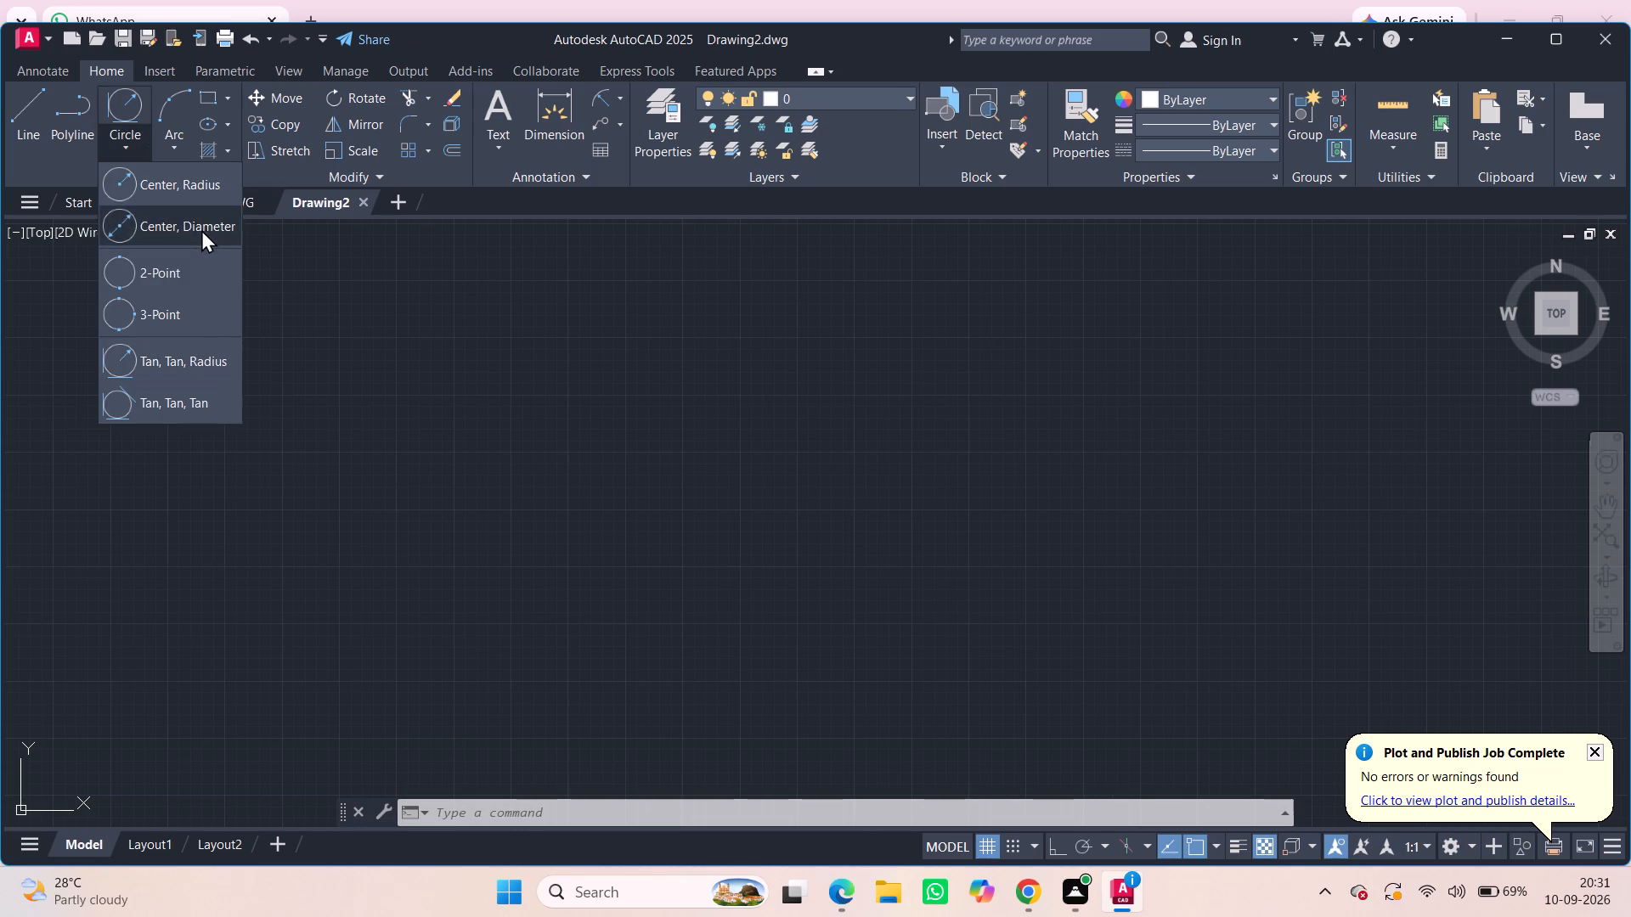
click(201, 229)
click(624, 470)
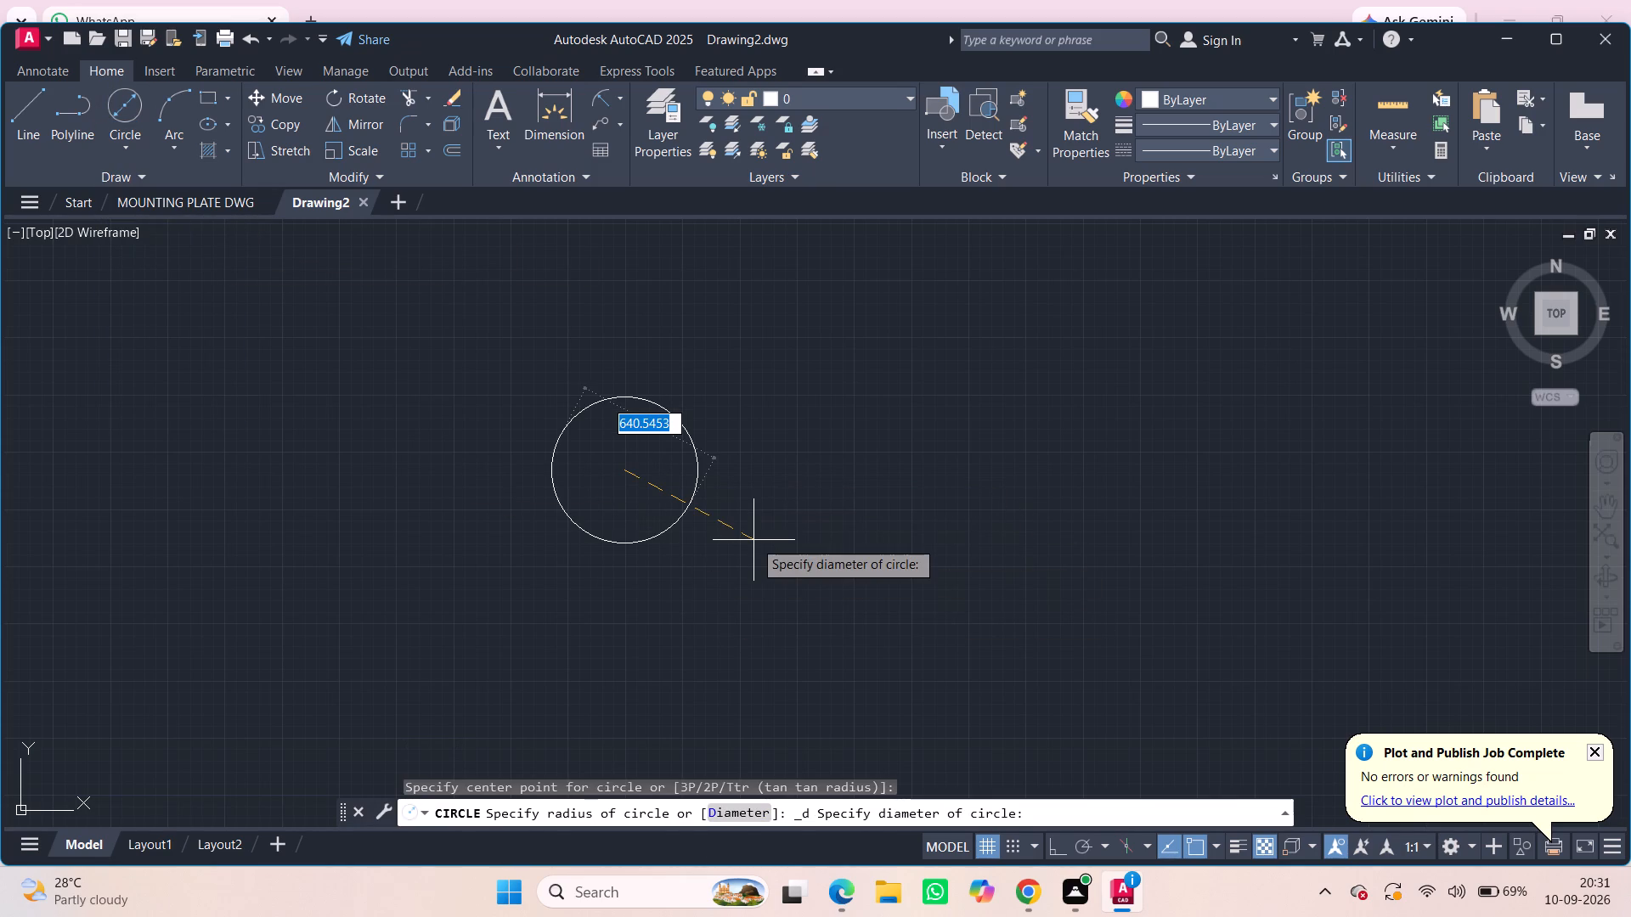
text(40)
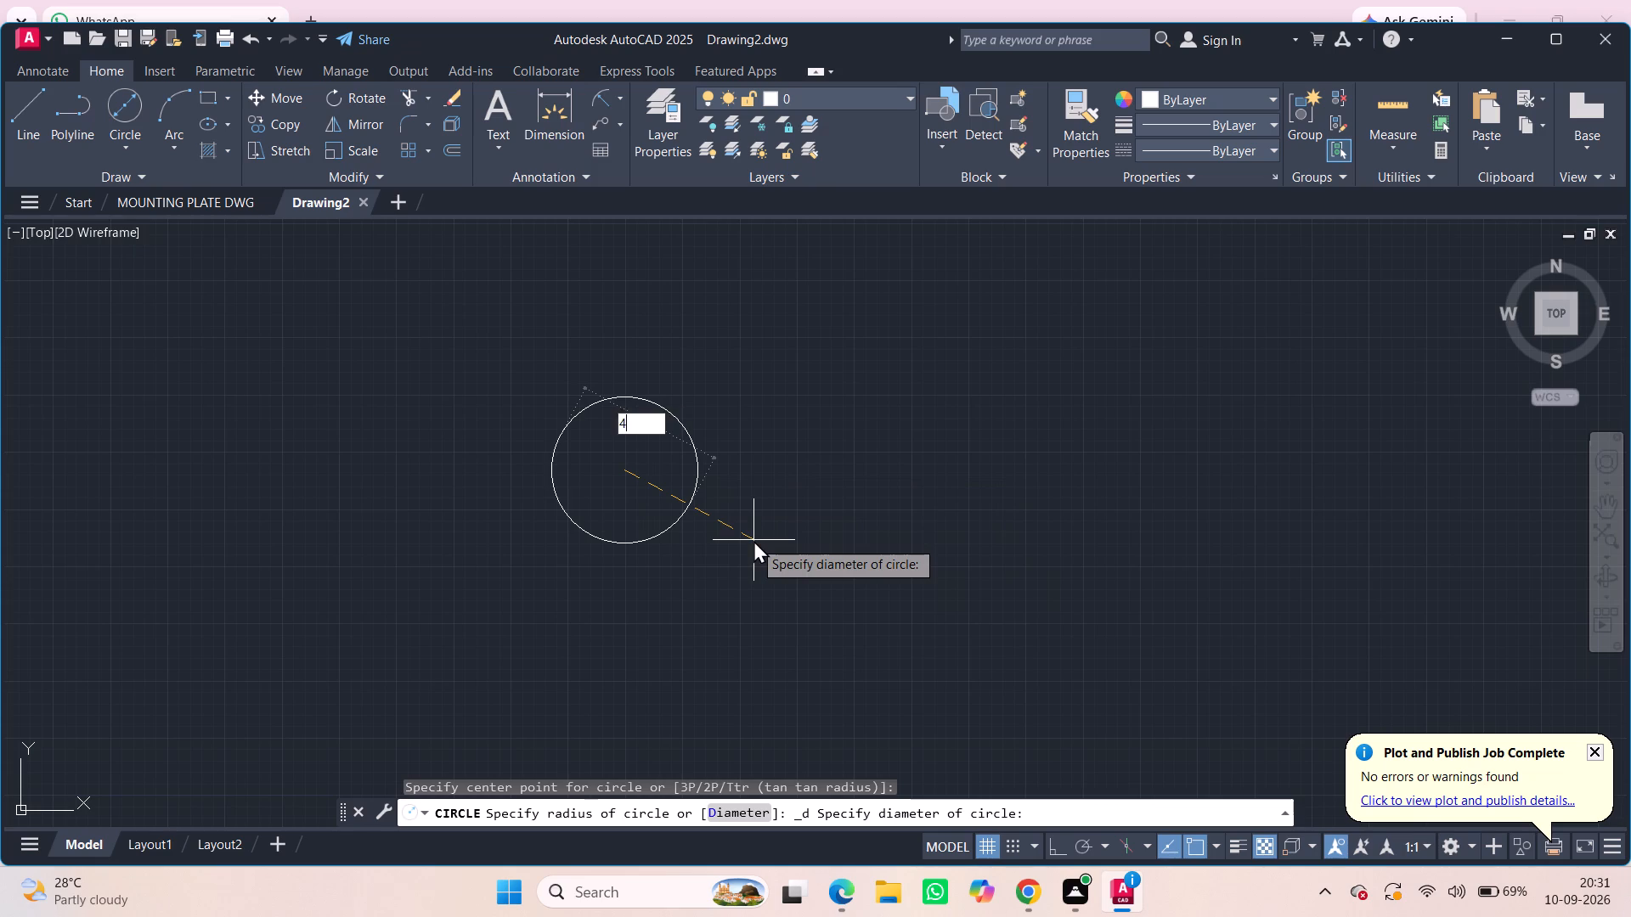
key(Return)
Draw a circle of diameter 70 concentric with the existing circle.
scroll(619, 510, up, 2)
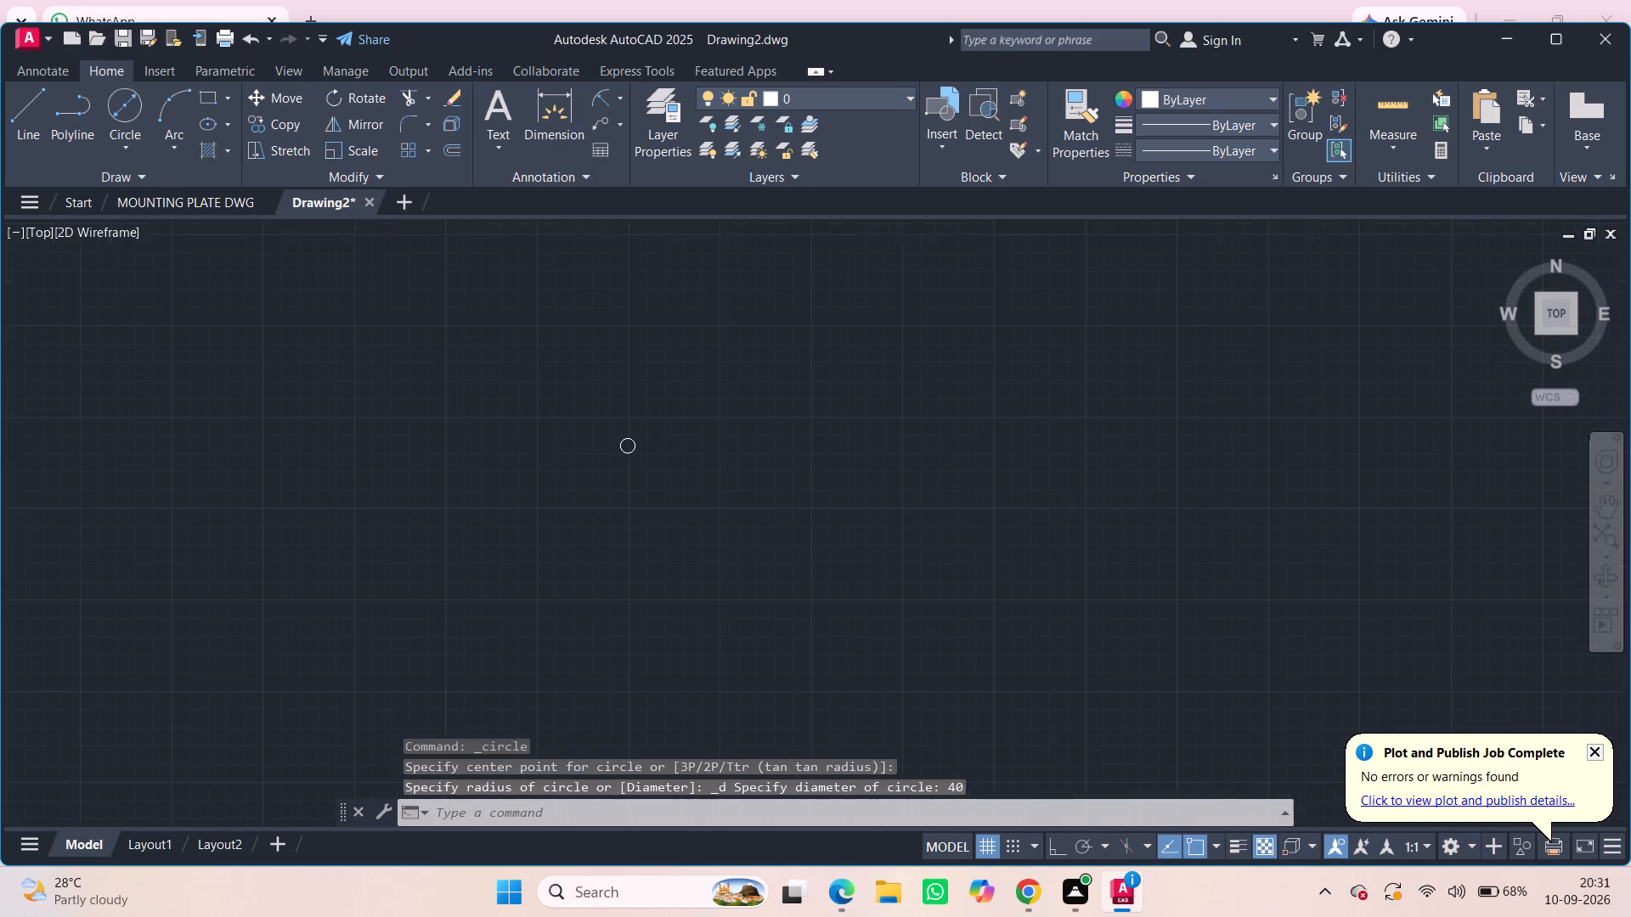
scroll(619, 510, up, 1)
middle_drag(694, 564, 675, 613)
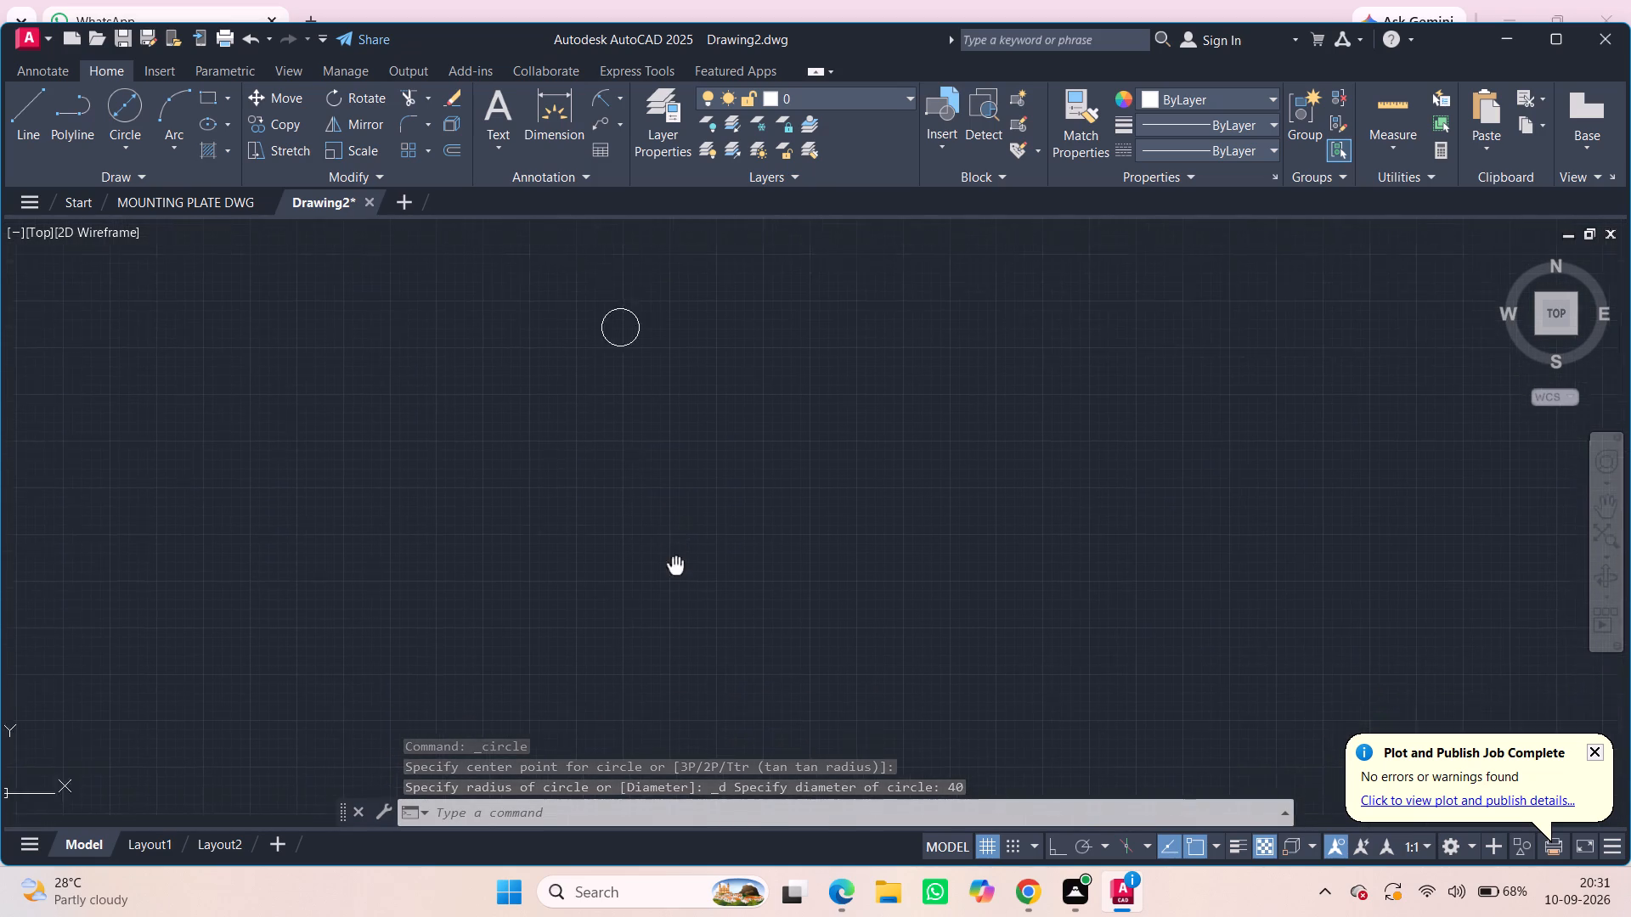
middle_drag(675, 613, 747, 824)
scroll(680, 552, up, 1)
scroll(691, 655, up, 1)
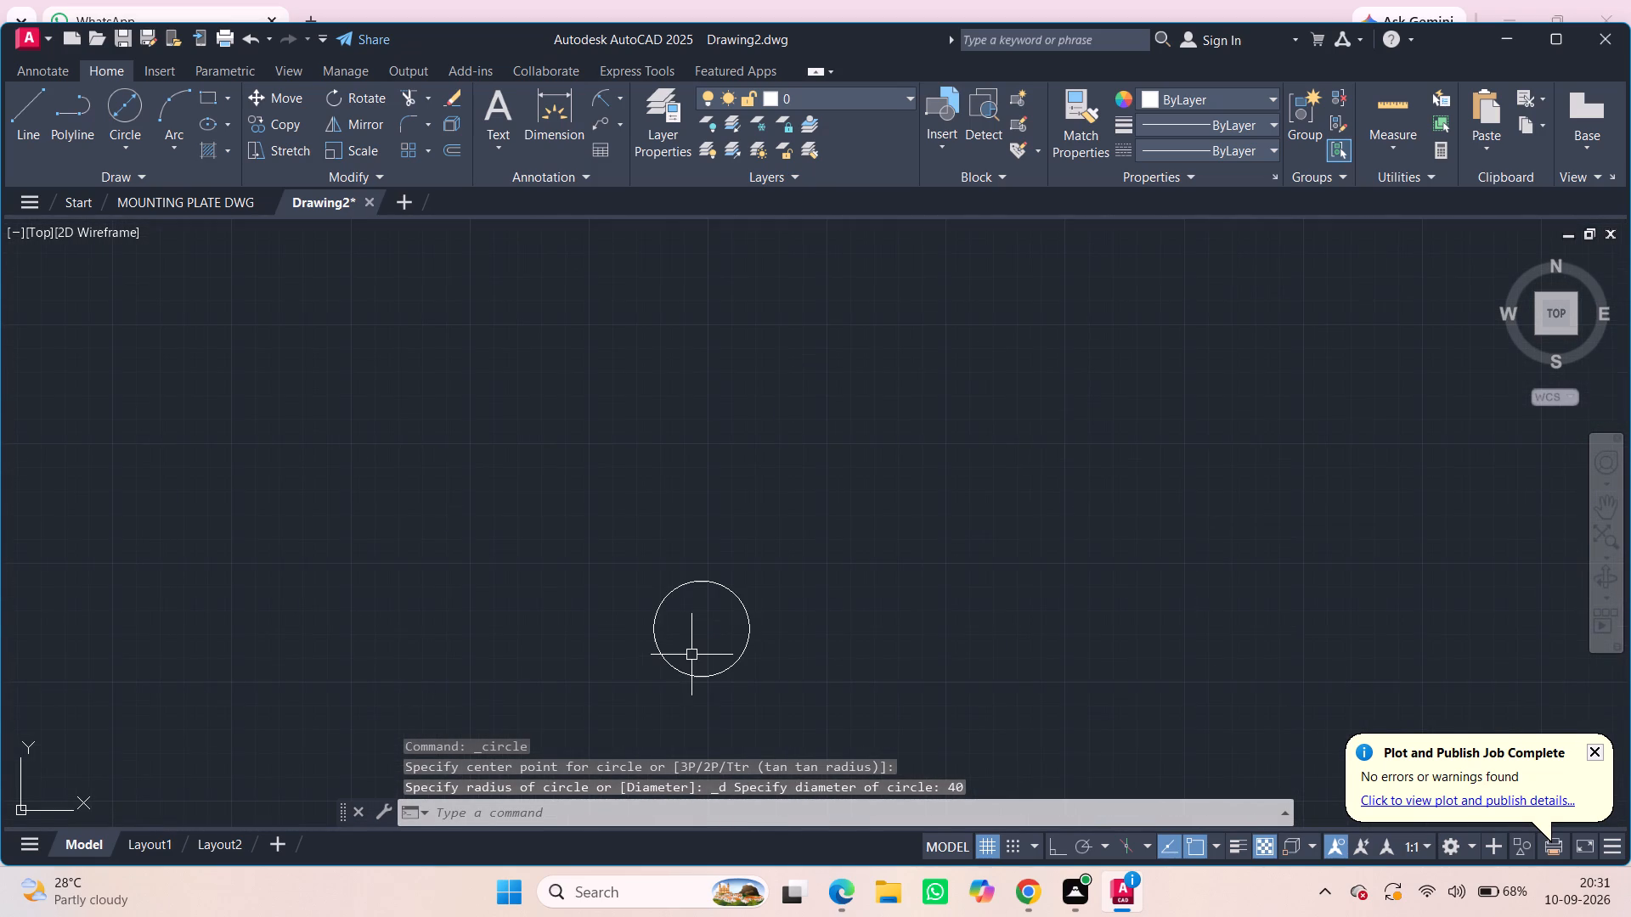
middle_drag(690, 655, 646, 544)
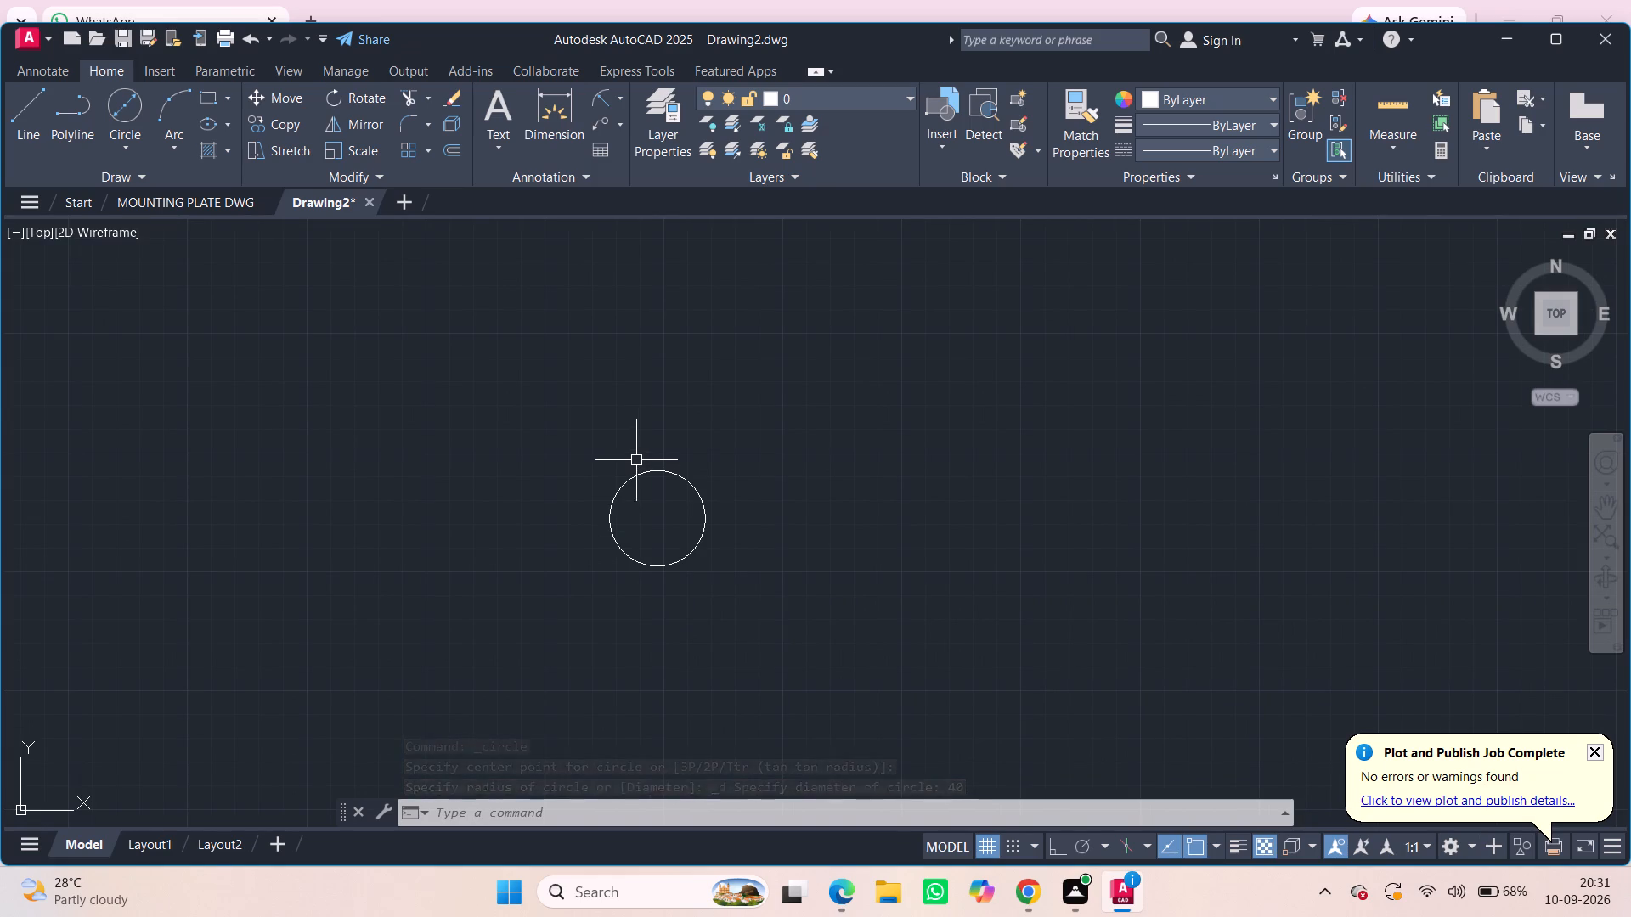
click(121, 97)
click(132, 150)
click(177, 217)
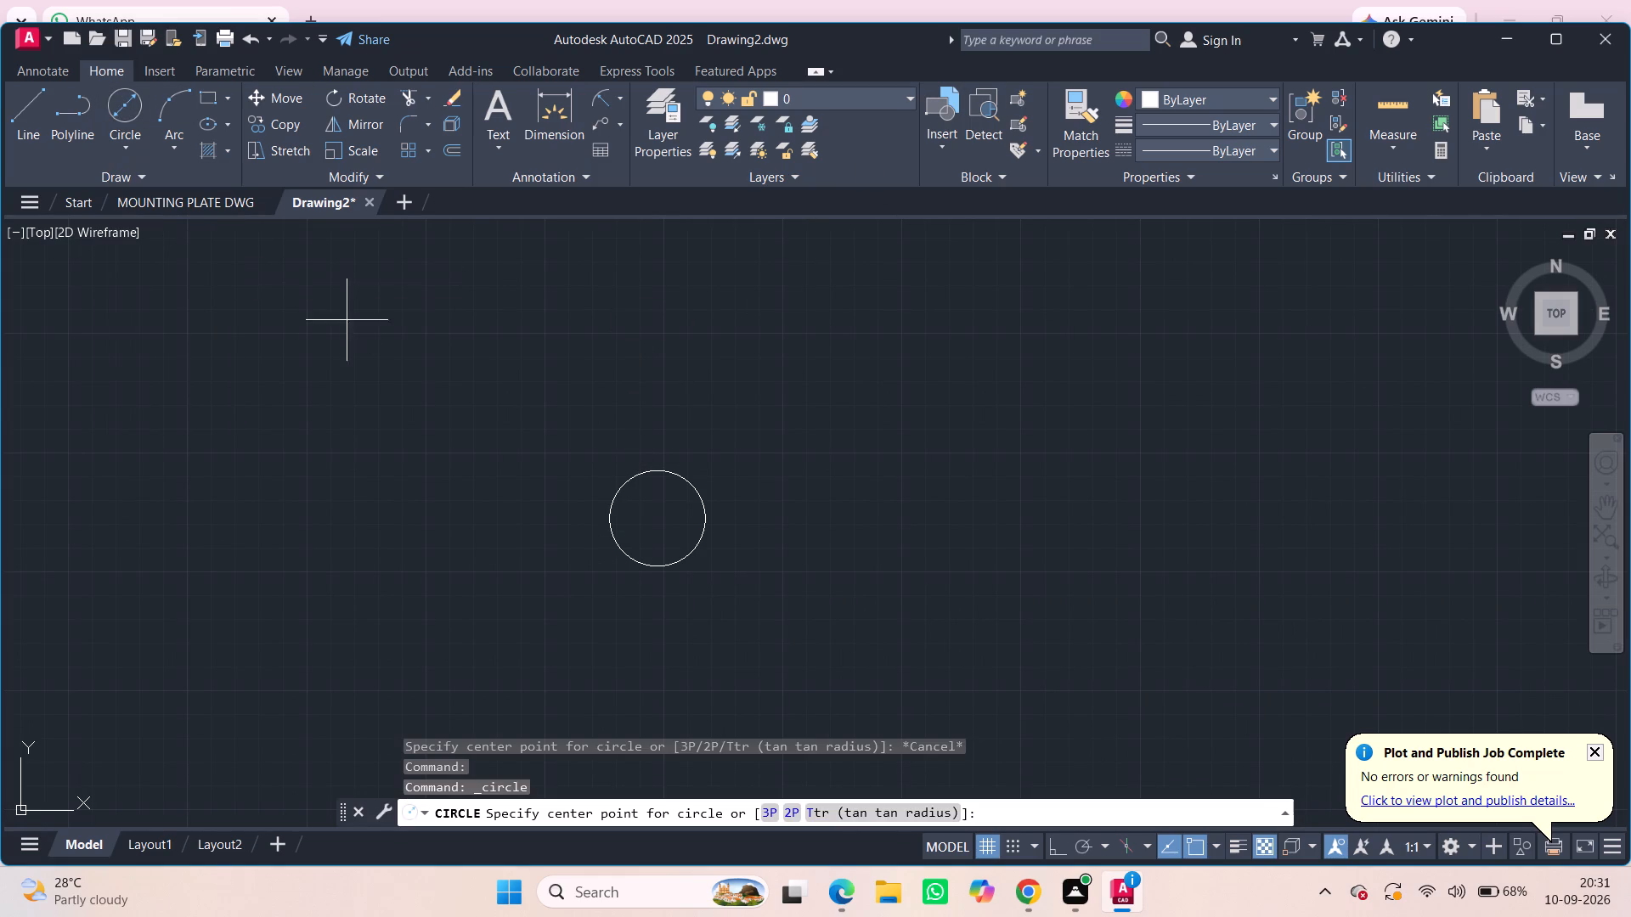
click(661, 519)
text(70)
key(Return)
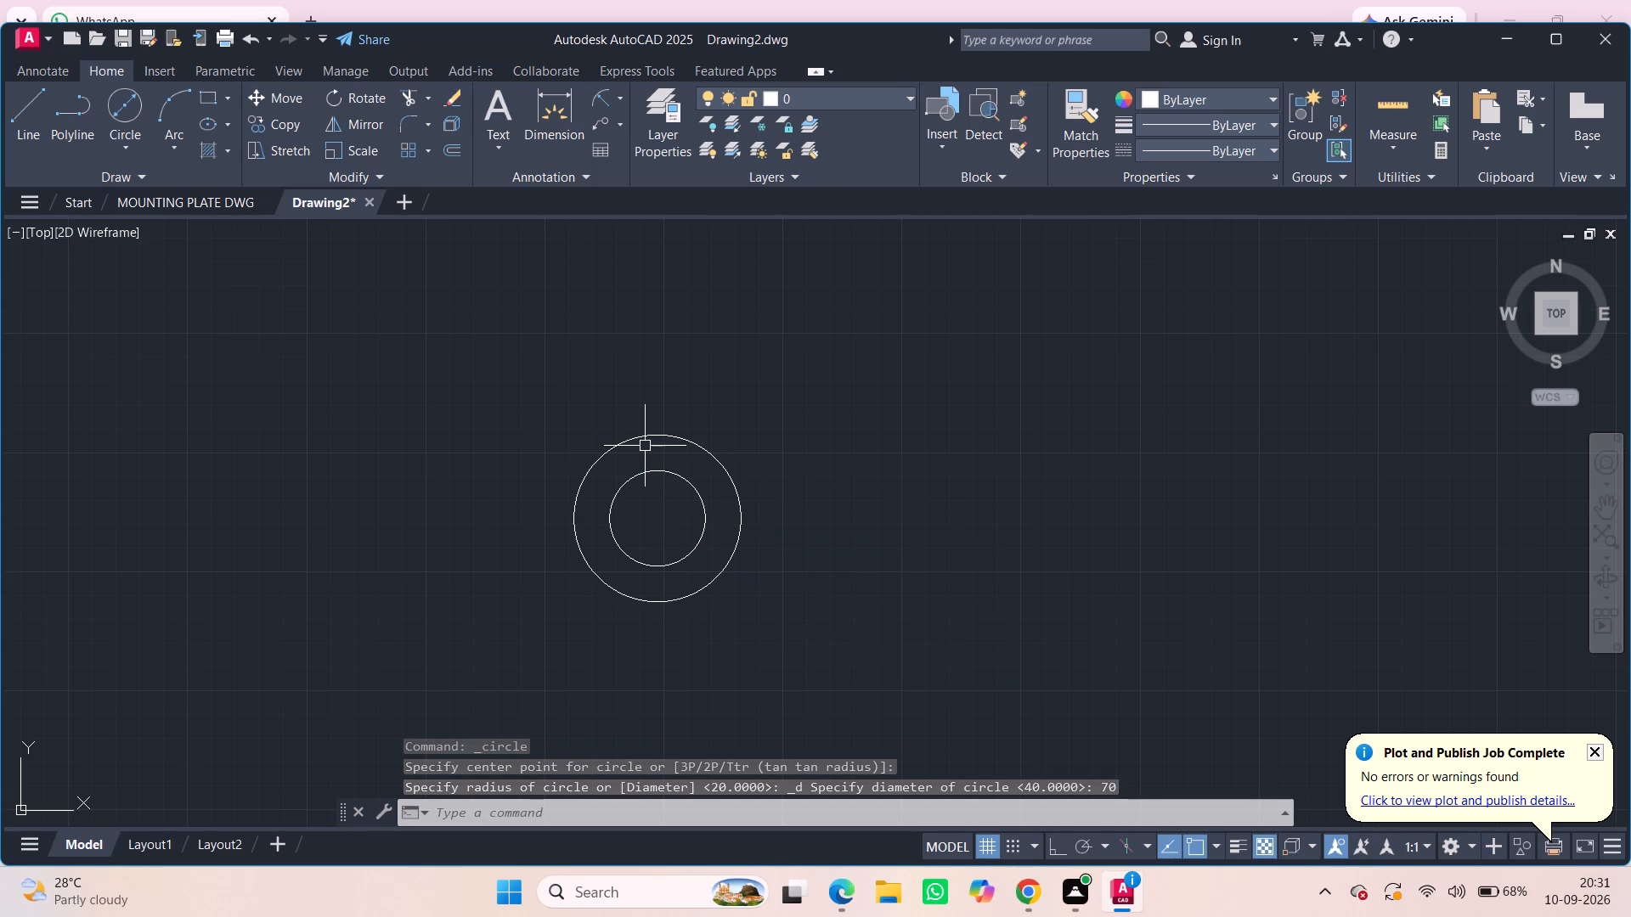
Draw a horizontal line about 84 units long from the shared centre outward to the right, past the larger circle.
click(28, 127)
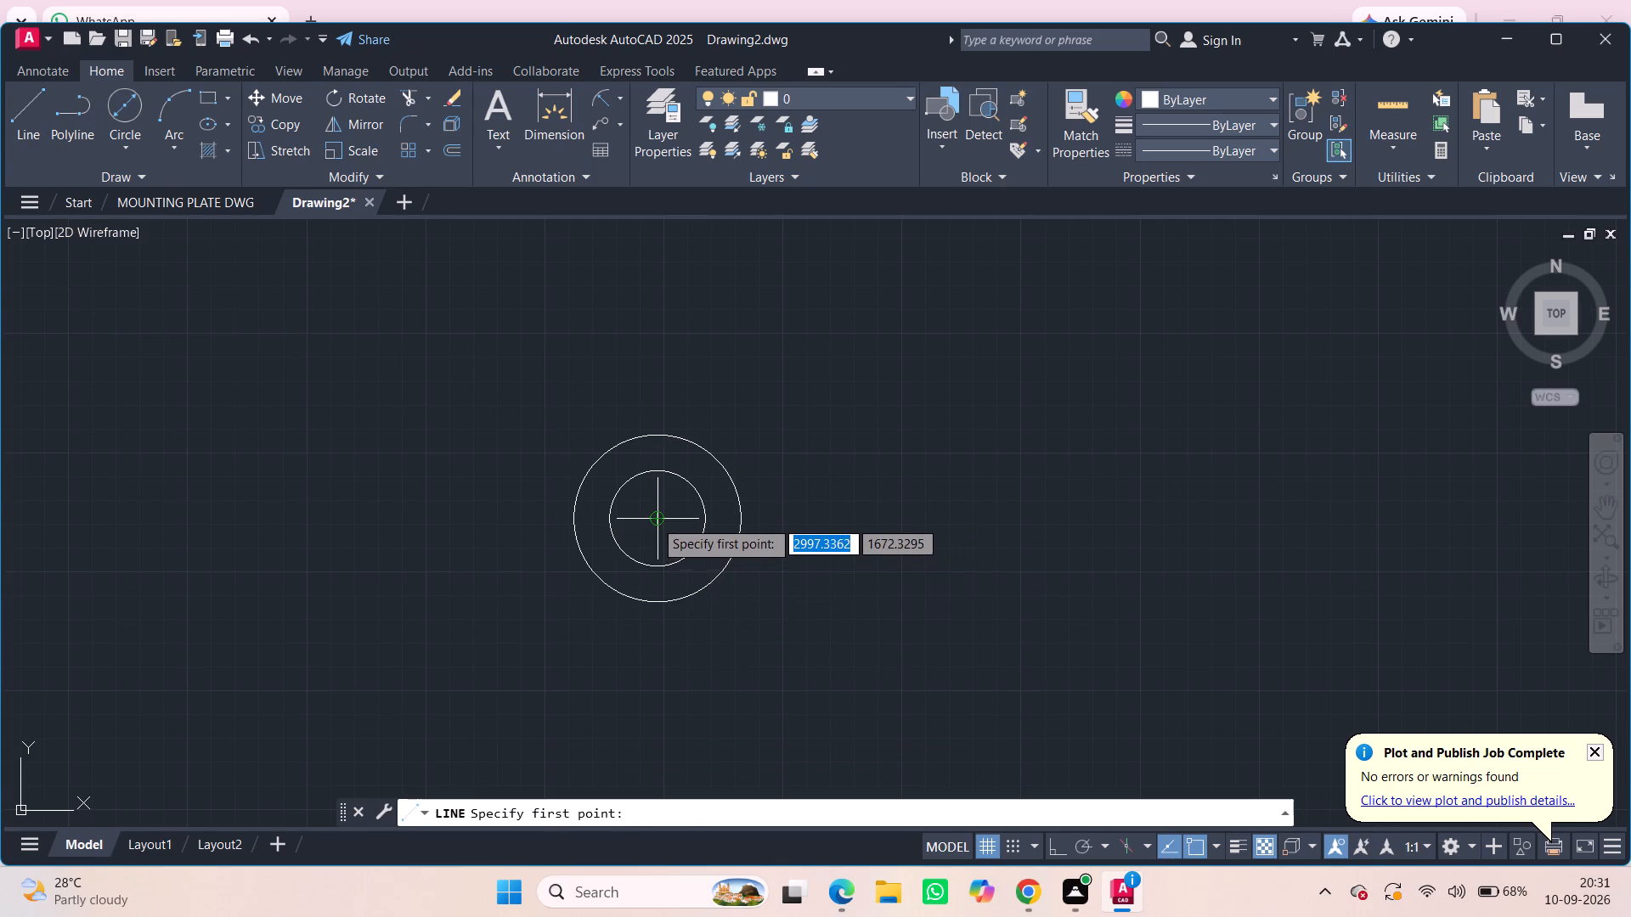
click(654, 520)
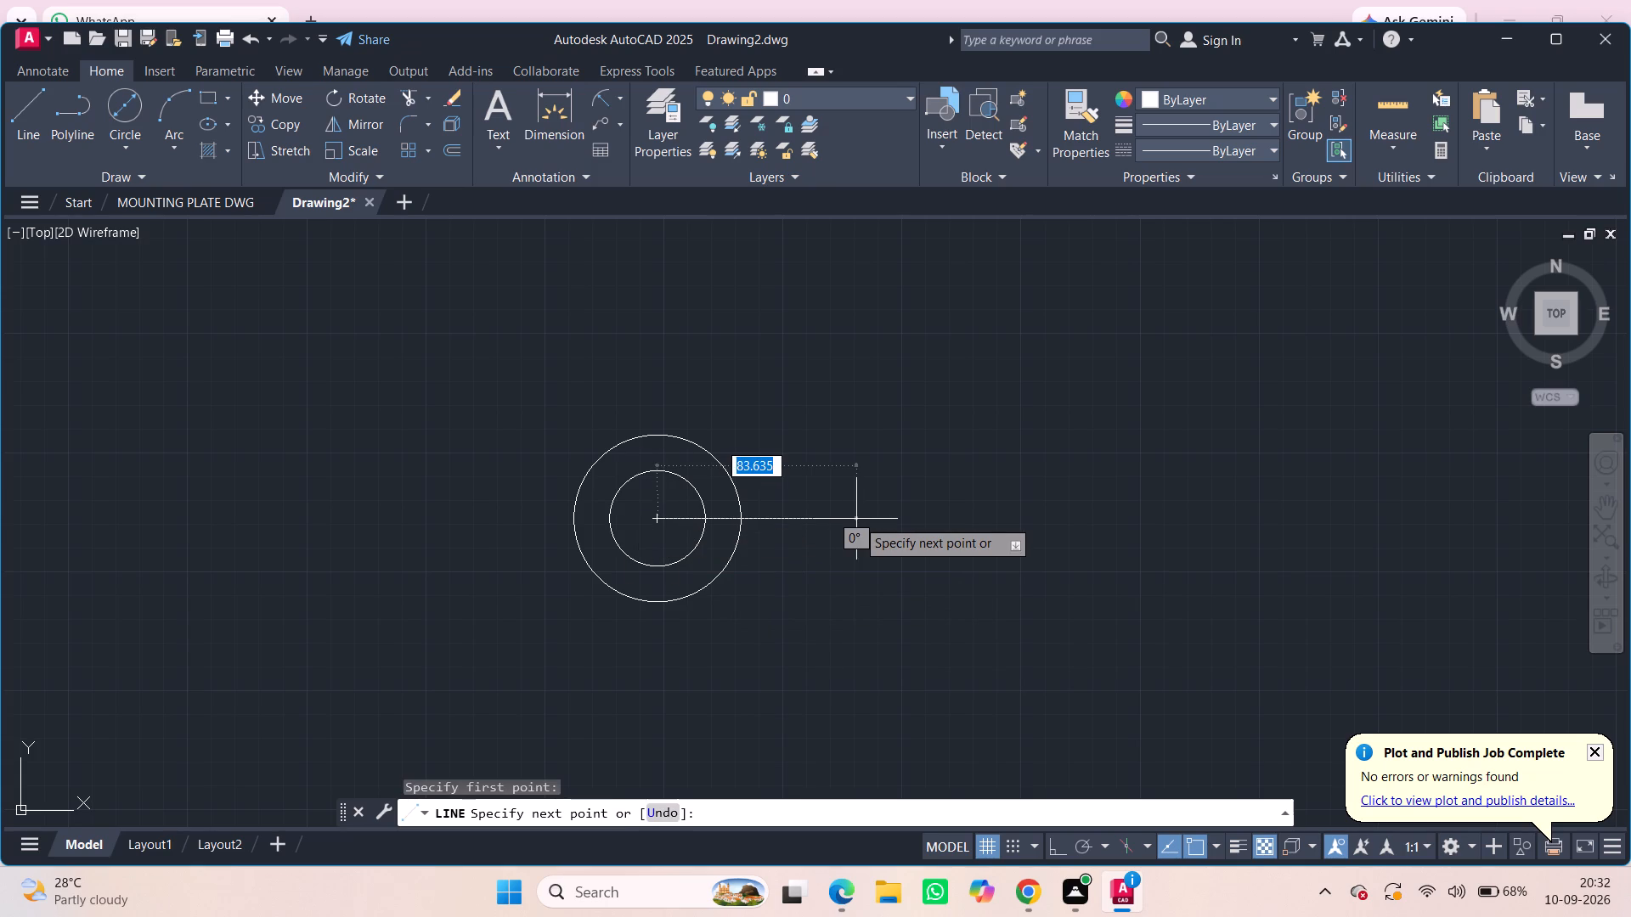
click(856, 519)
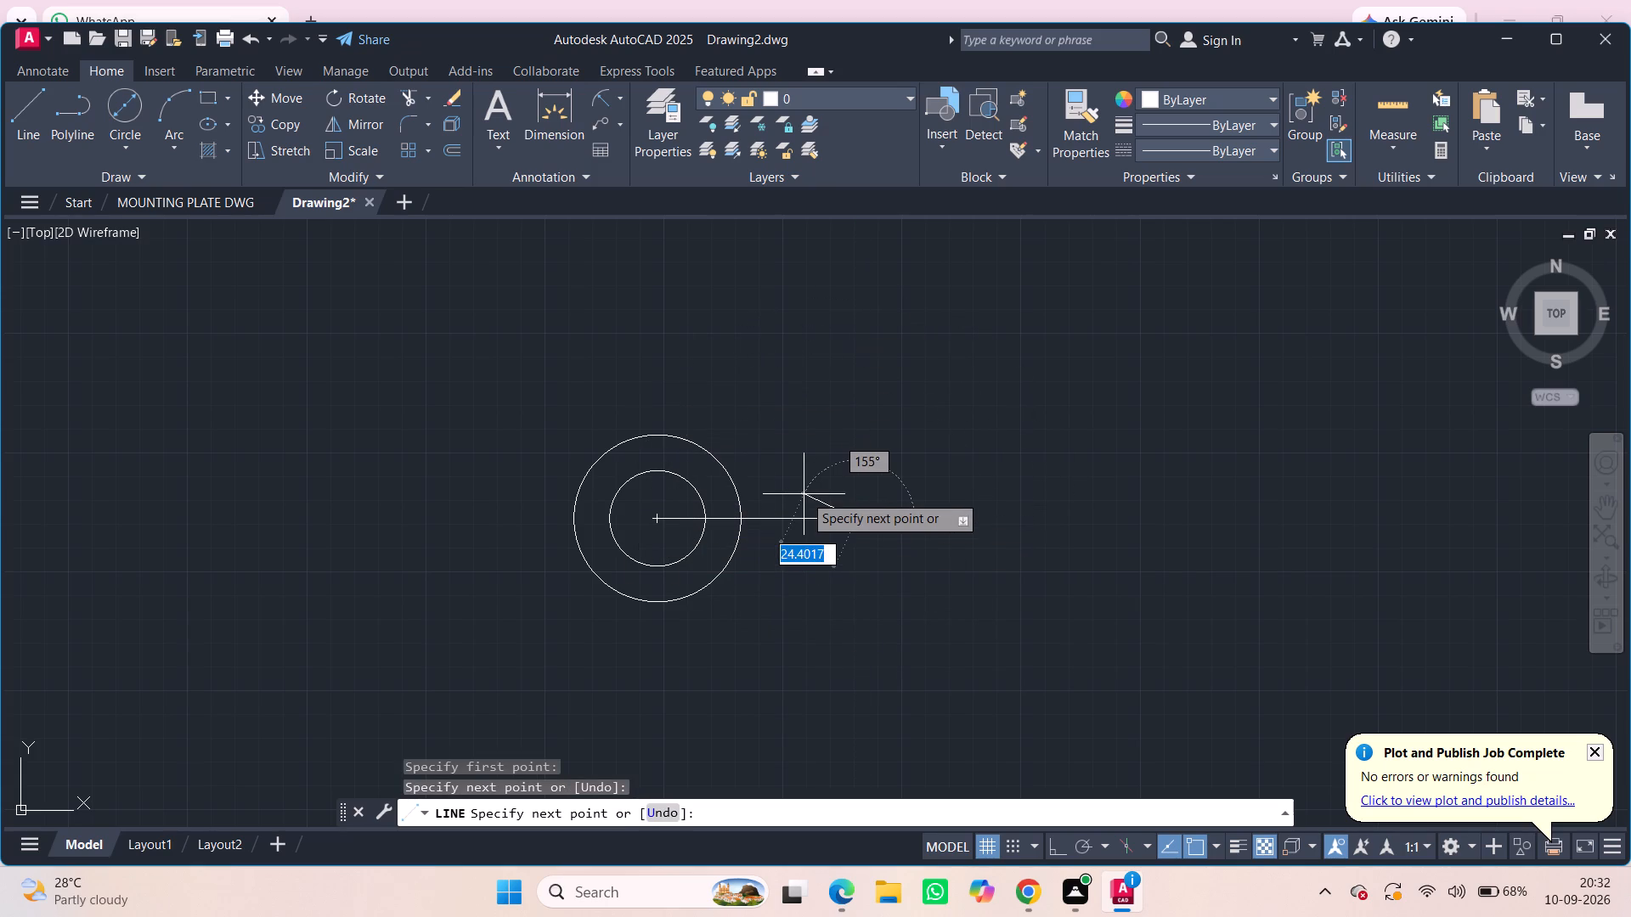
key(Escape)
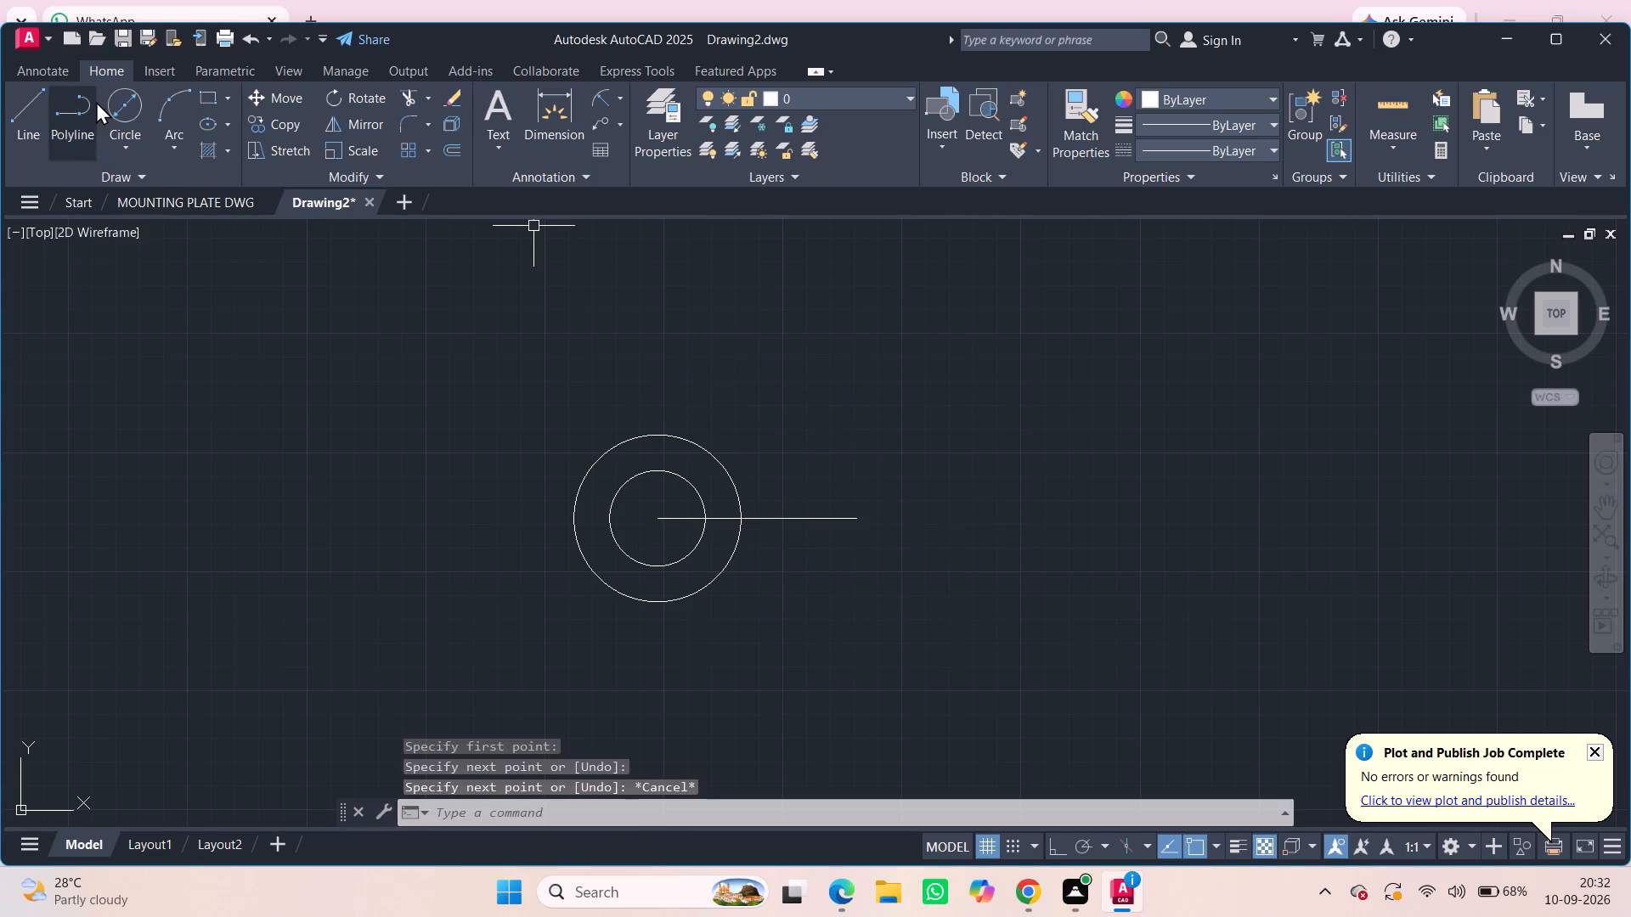
Draw a circle of diameter 10 centred on the right quadrant of the 70-diameter circle.
click(128, 129)
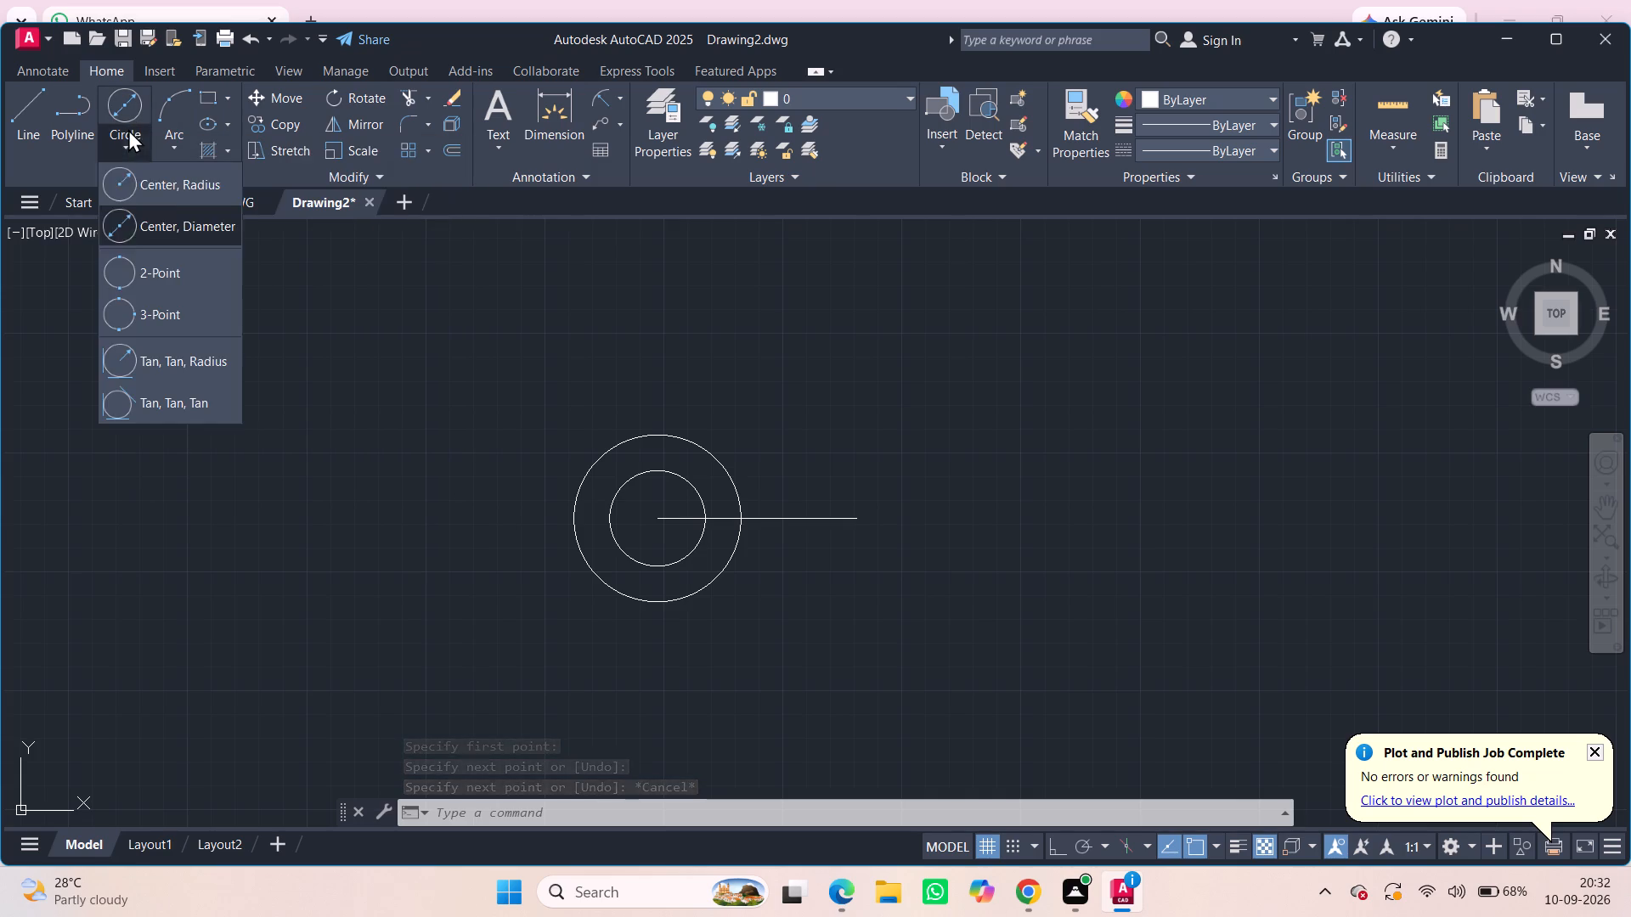
click(167, 215)
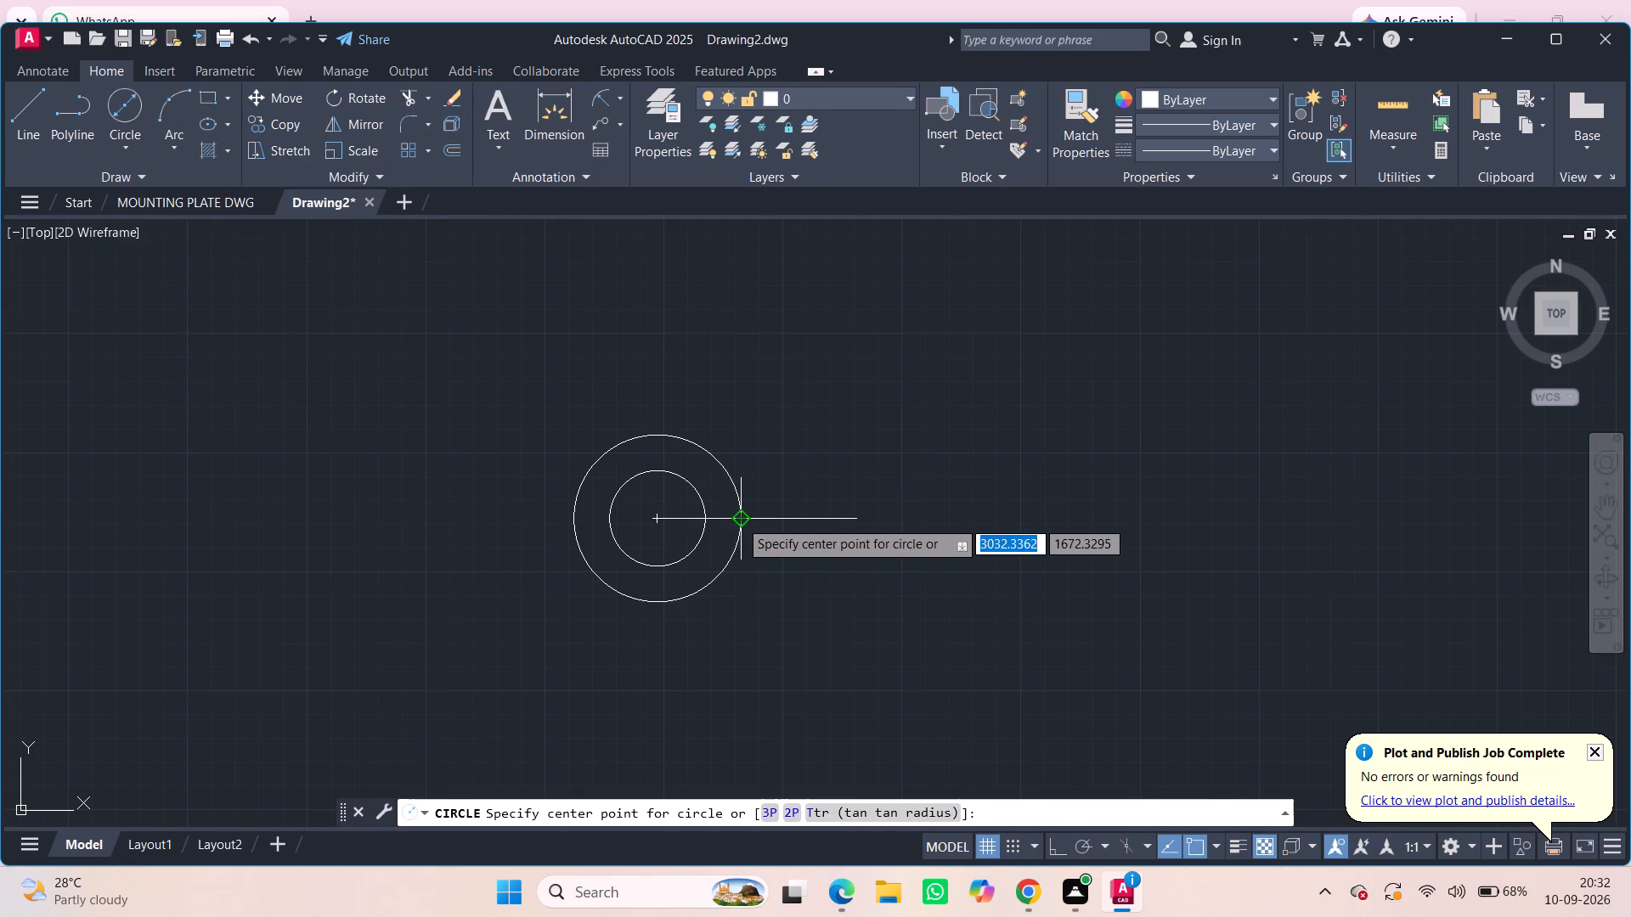
click(739, 520)
text(10)
key(Return)
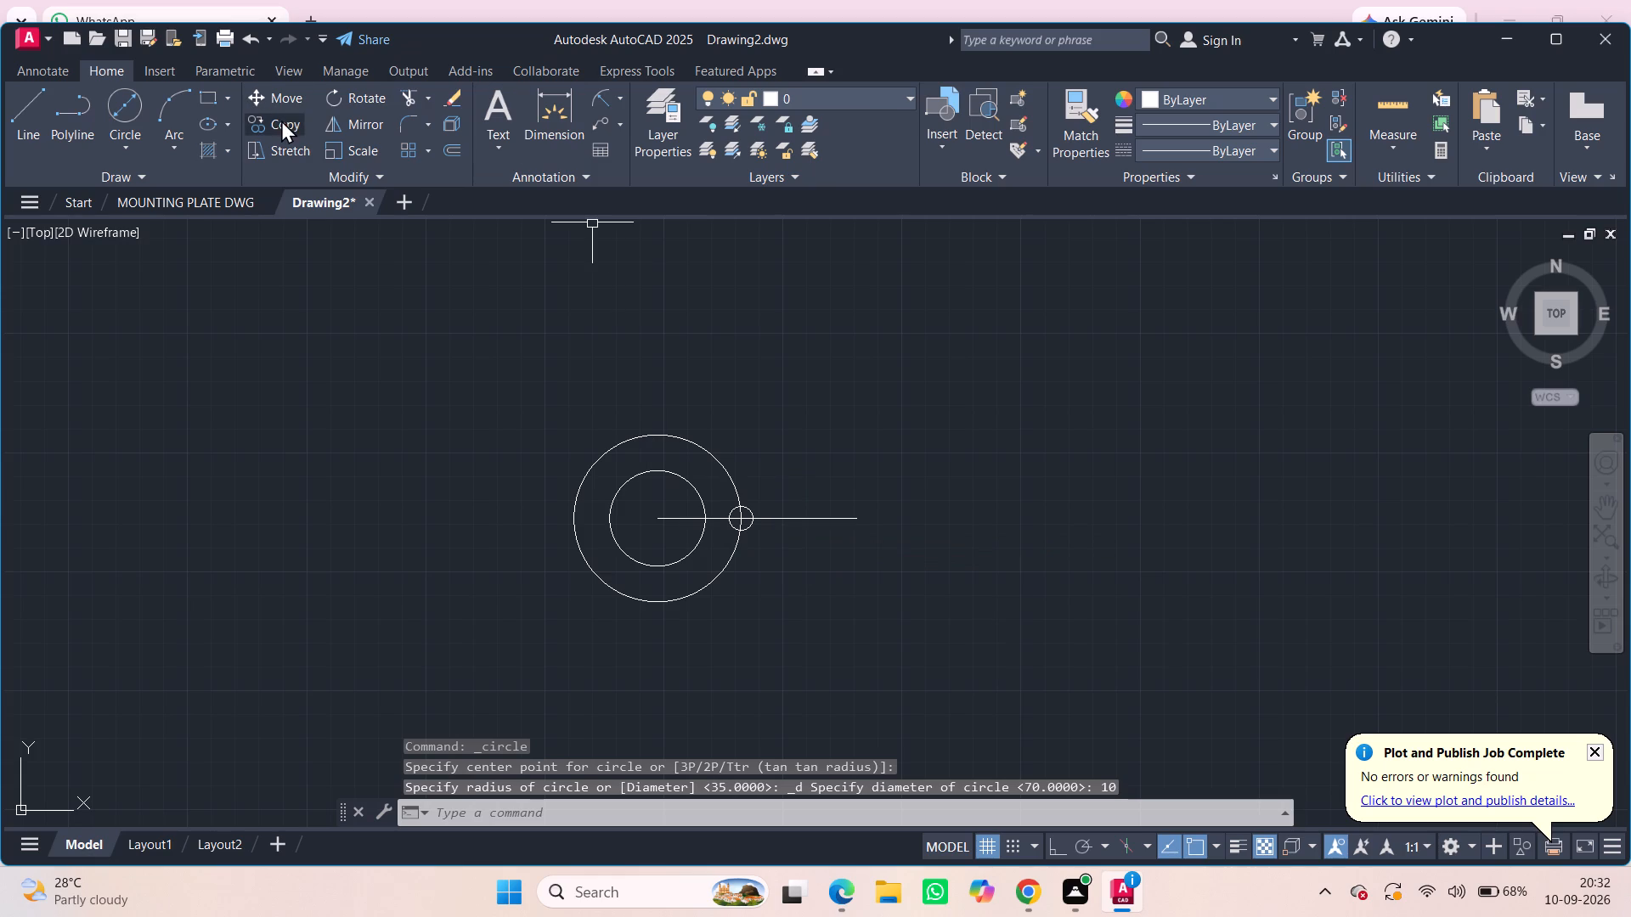
Create a polar array of the 10-diameter circle around the shared centre, with 6 items filling 360 degrees.
drag(0, 477, 0, 865)
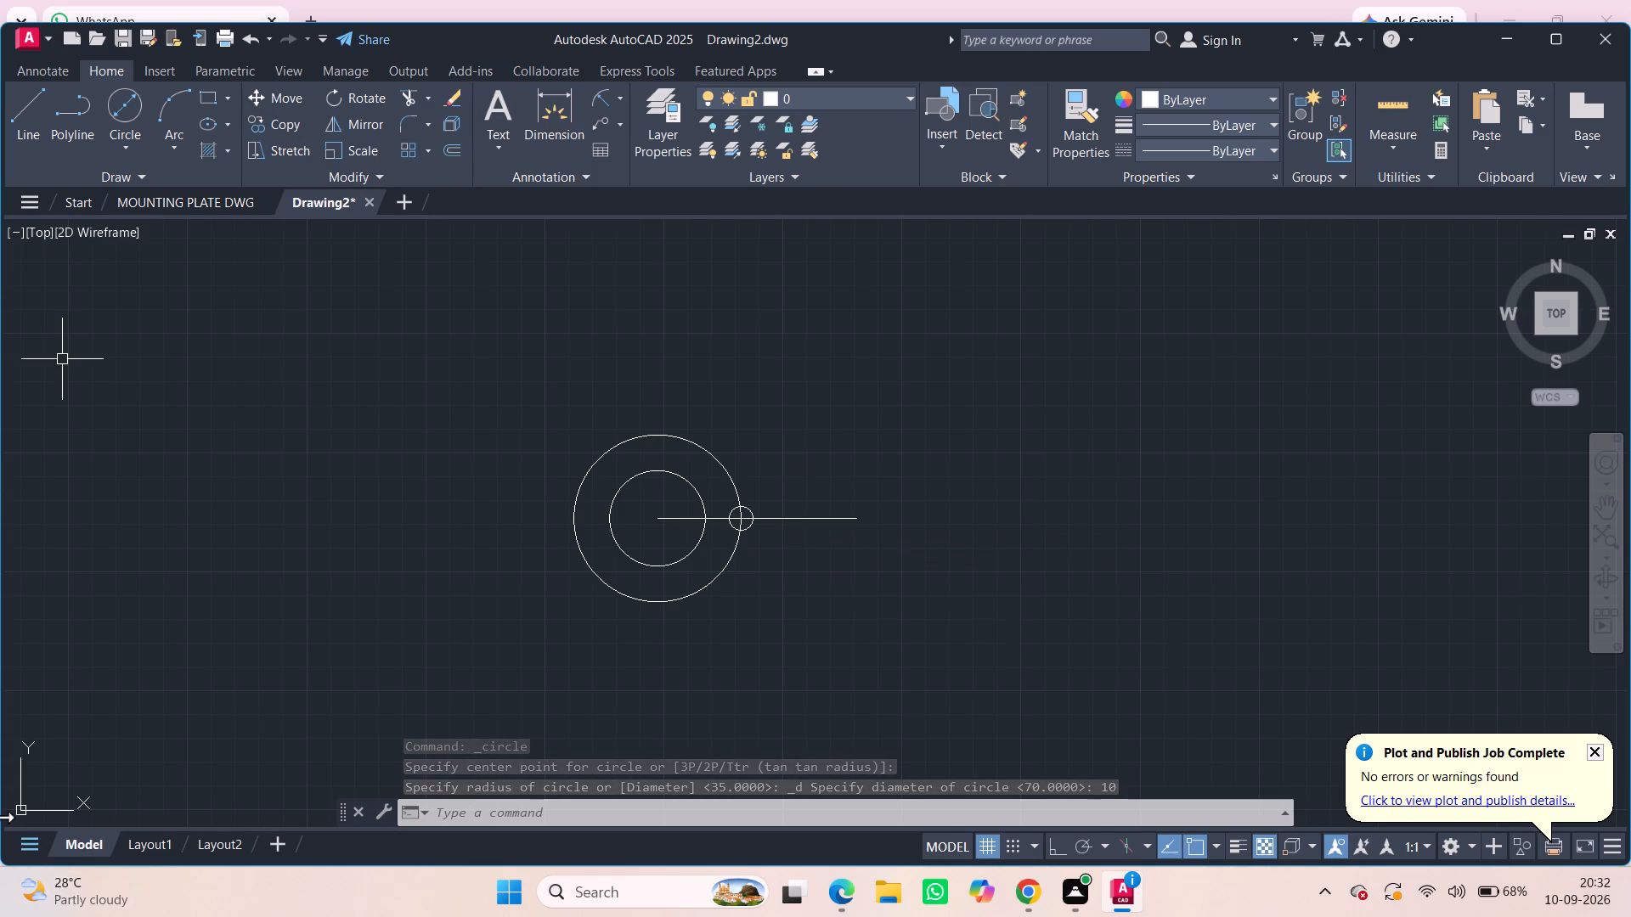
click(420, 148)
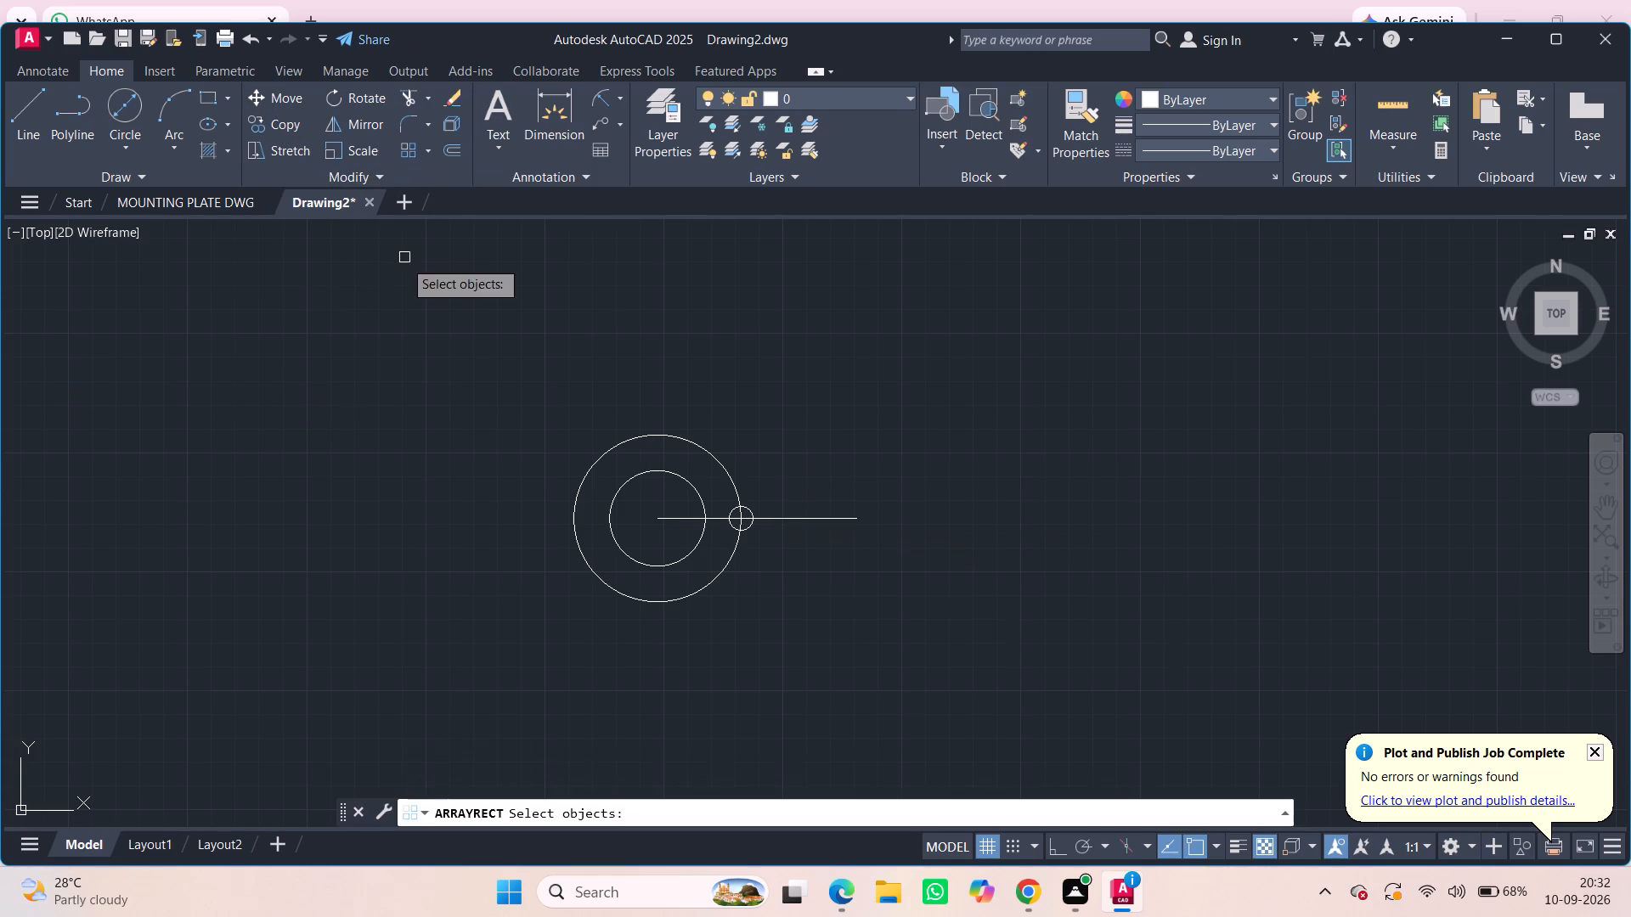
click(425, 153)
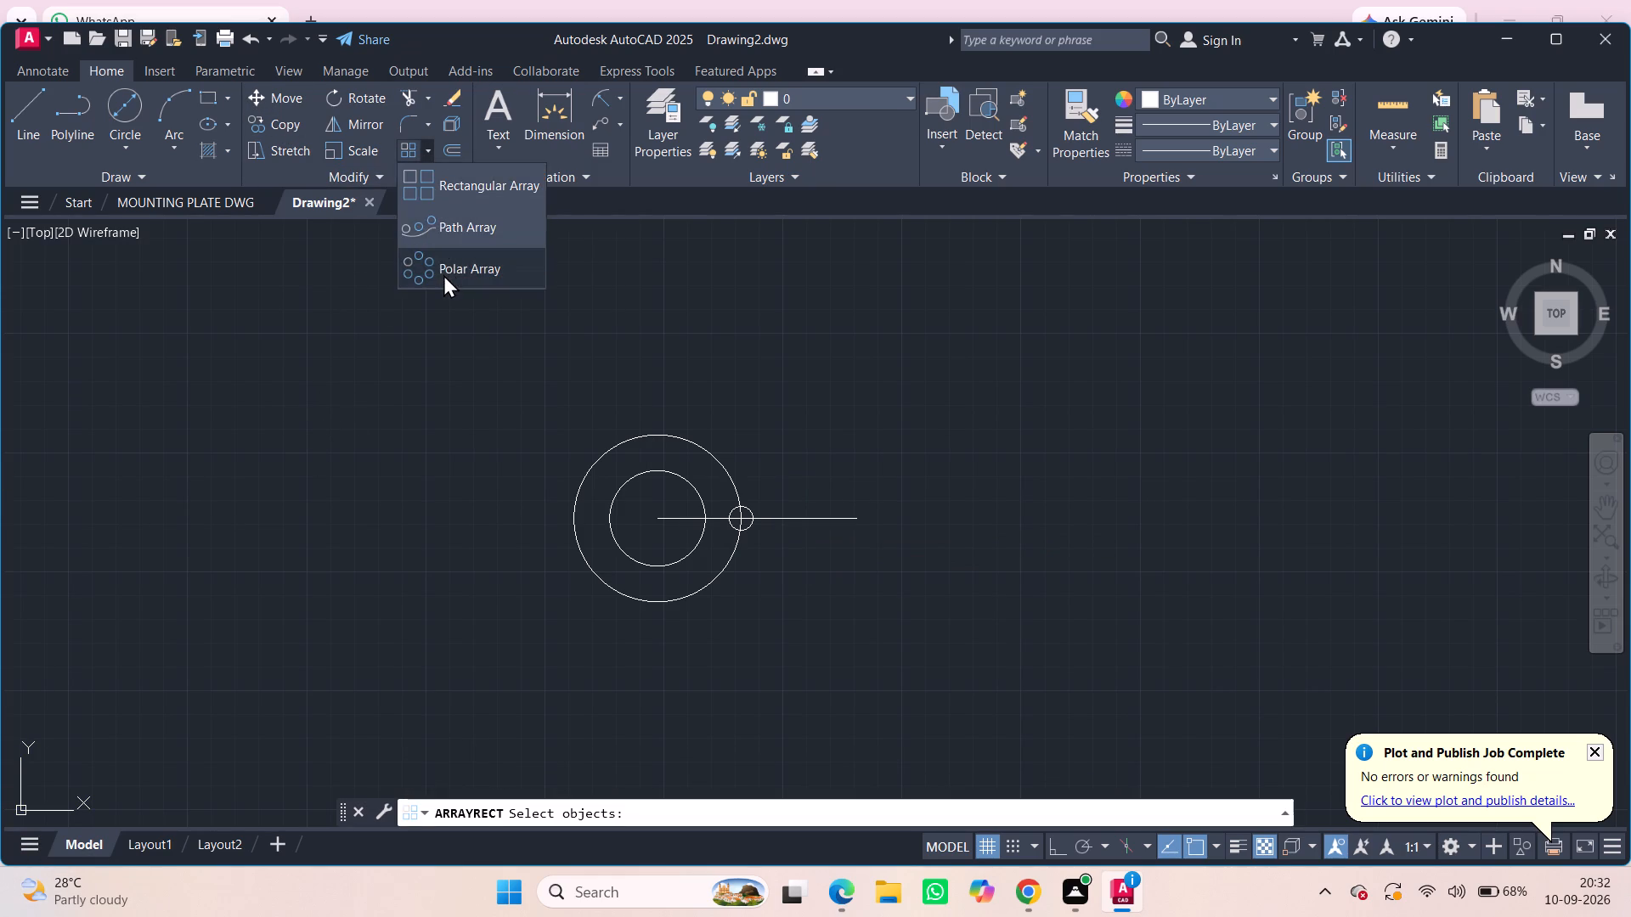
click(443, 274)
click(751, 512)
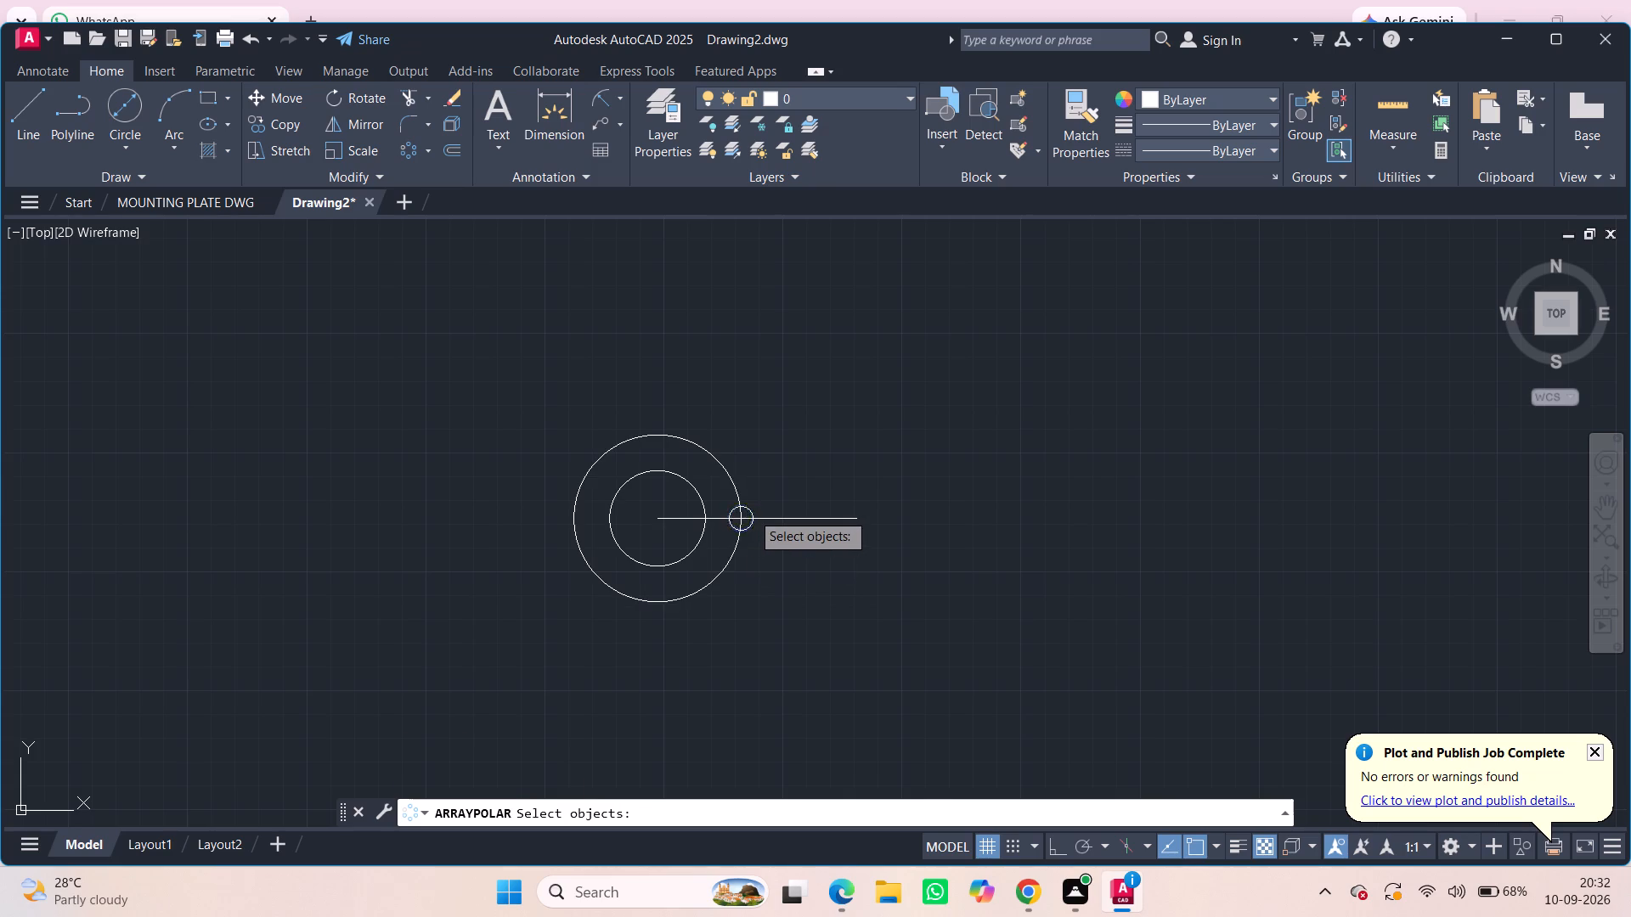
key(Return)
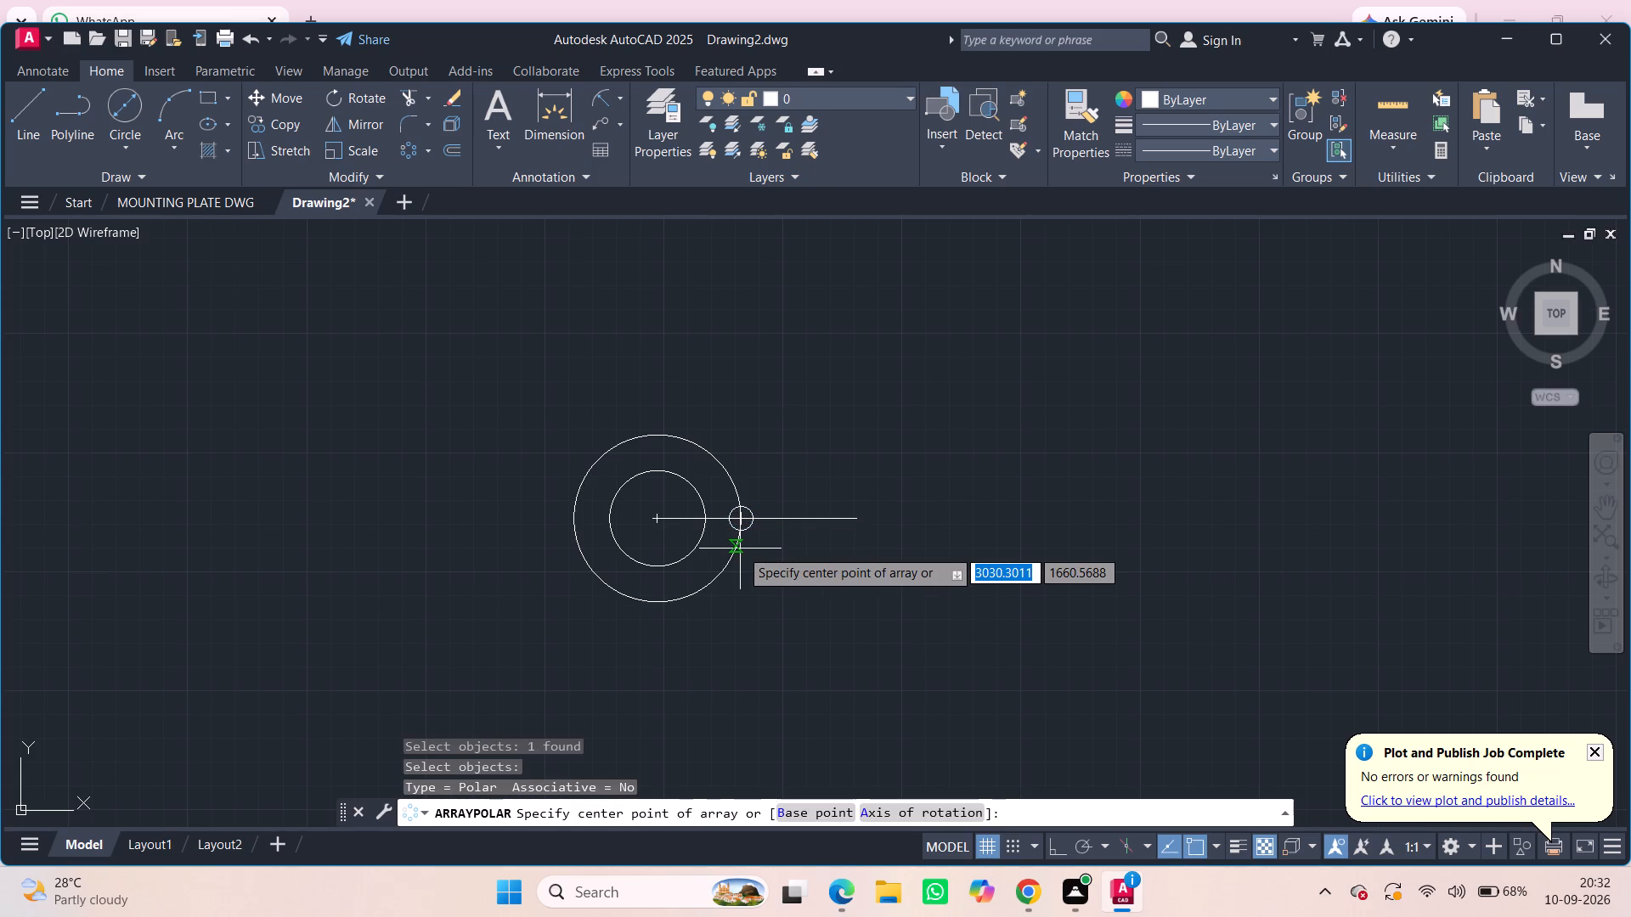
click(653, 521)
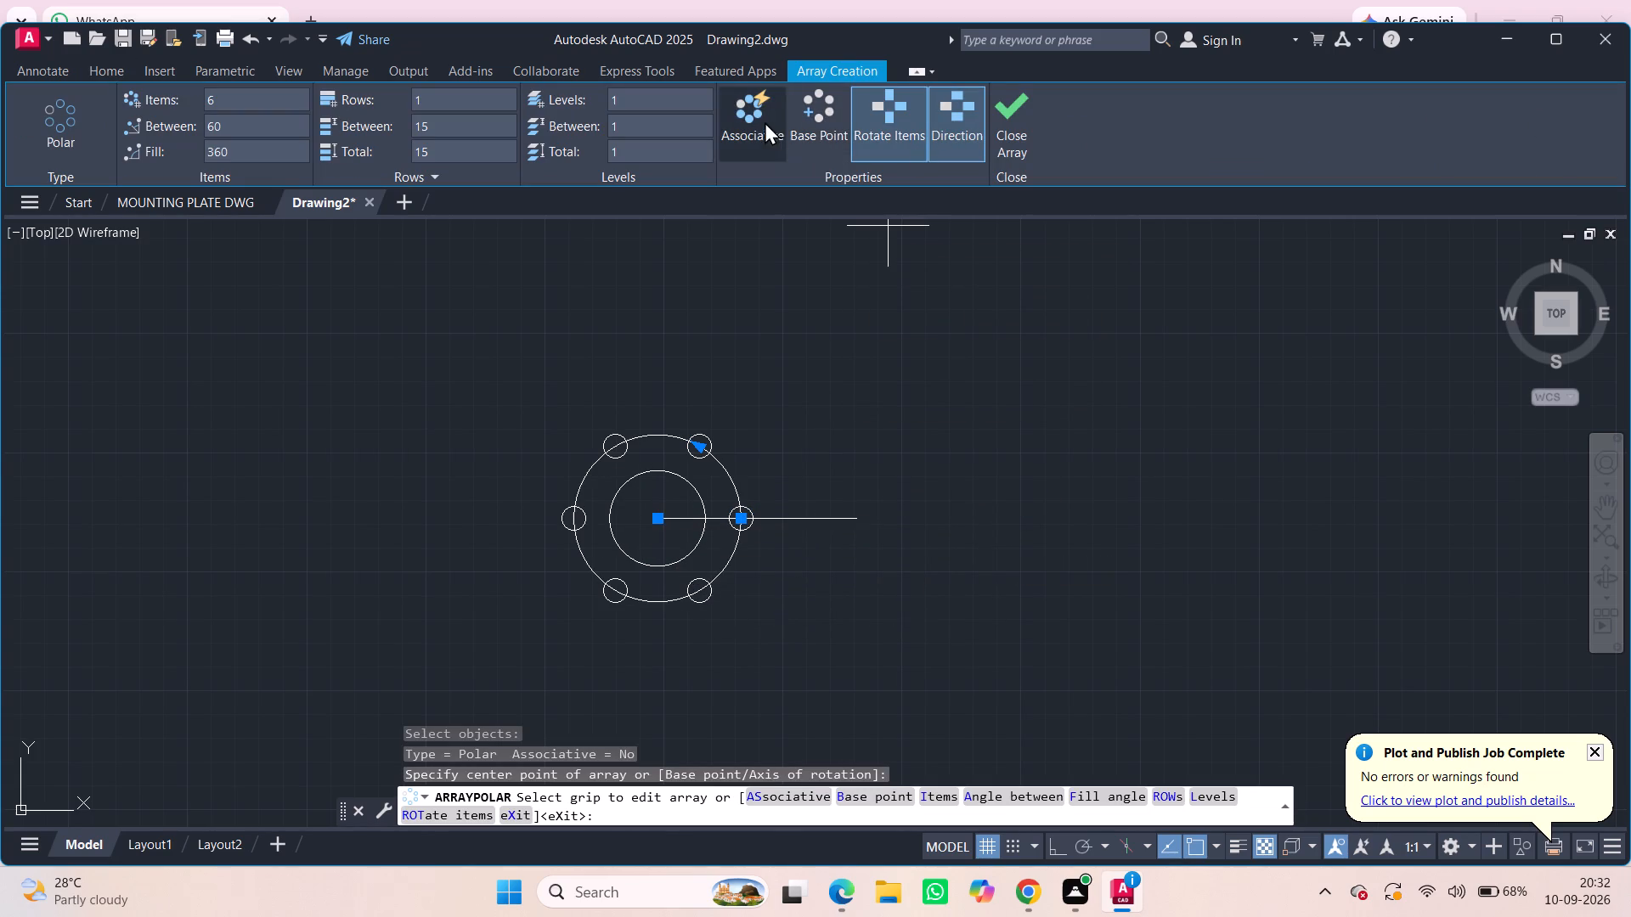
click(1019, 112)
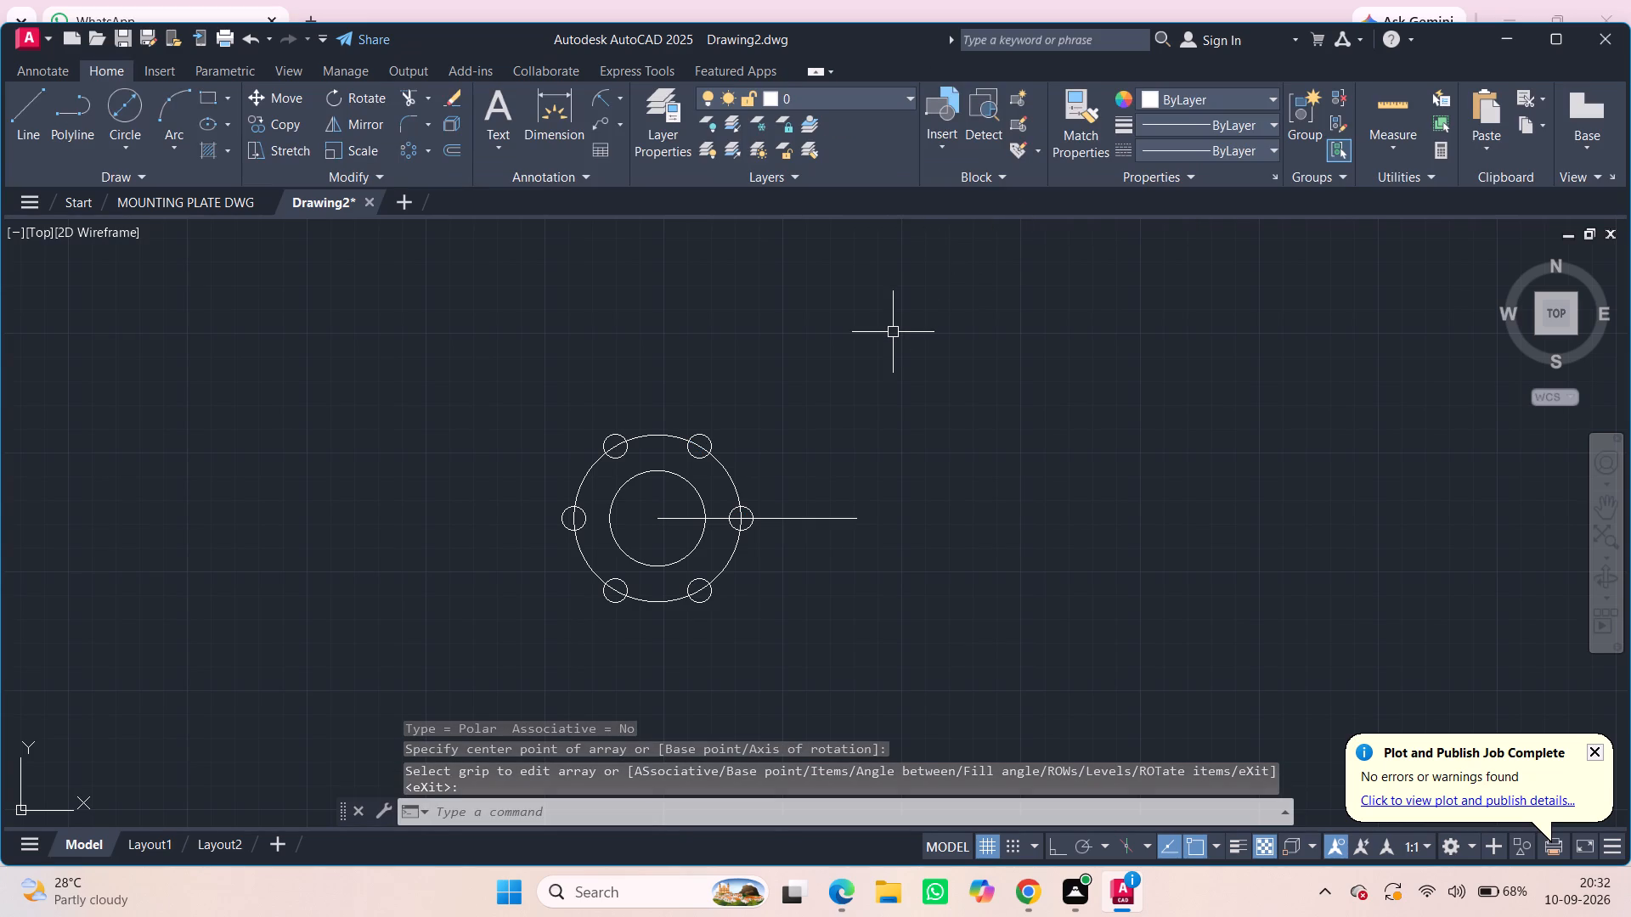
Turn on polar tracking and draw a vertical line about 111 units long upward from the shared centre.
click(15, 124)
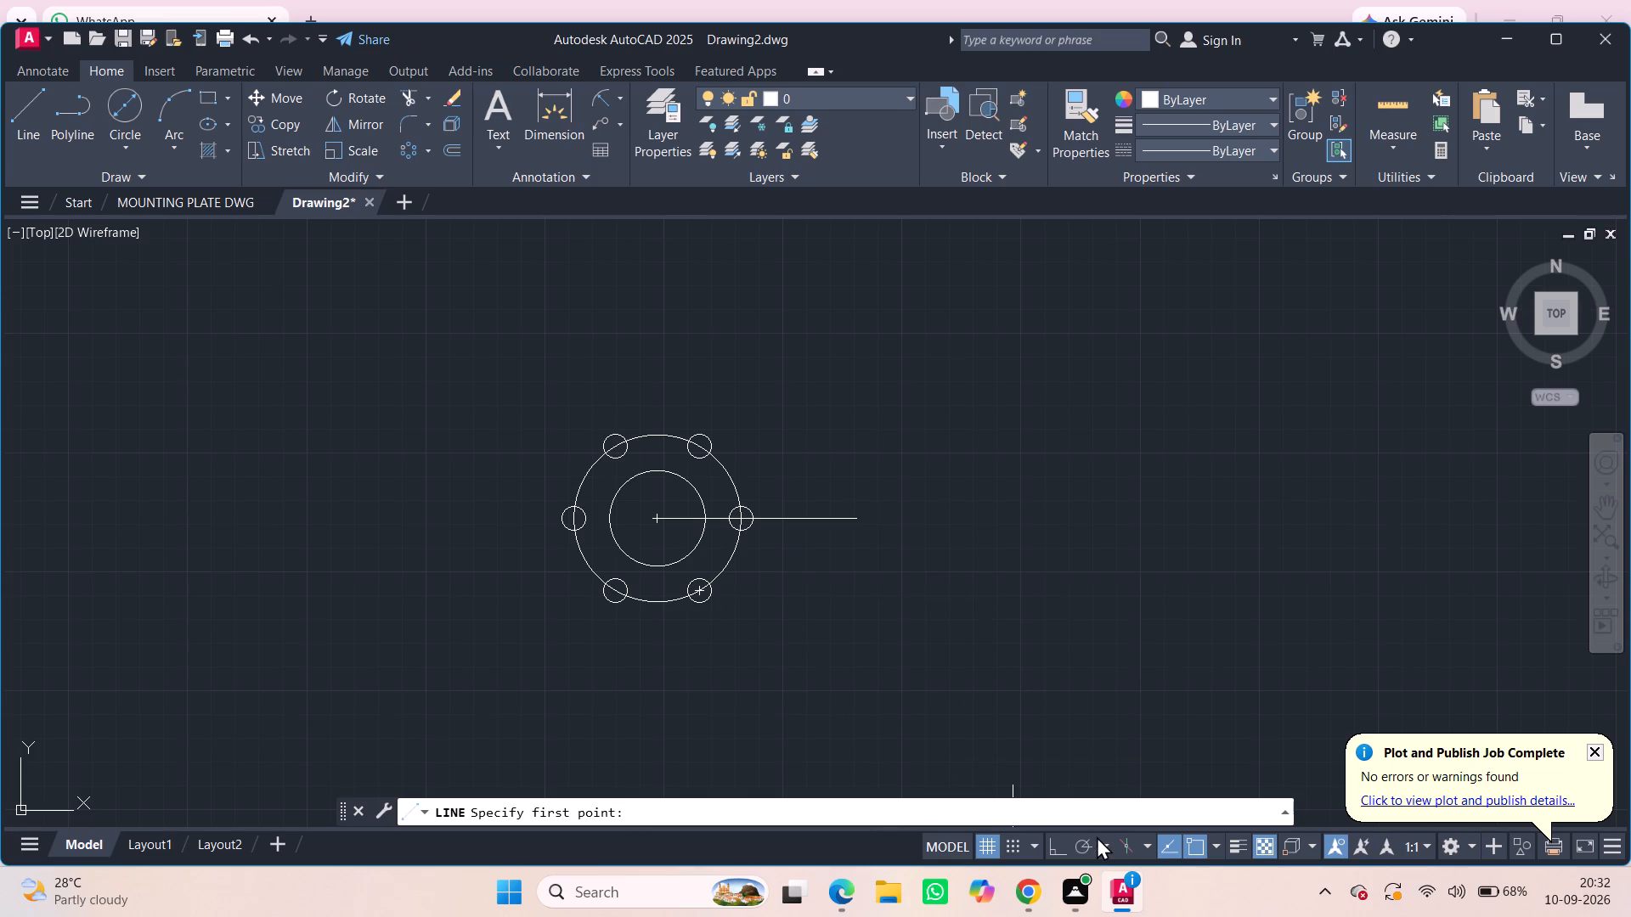
click(1056, 841)
click(1081, 847)
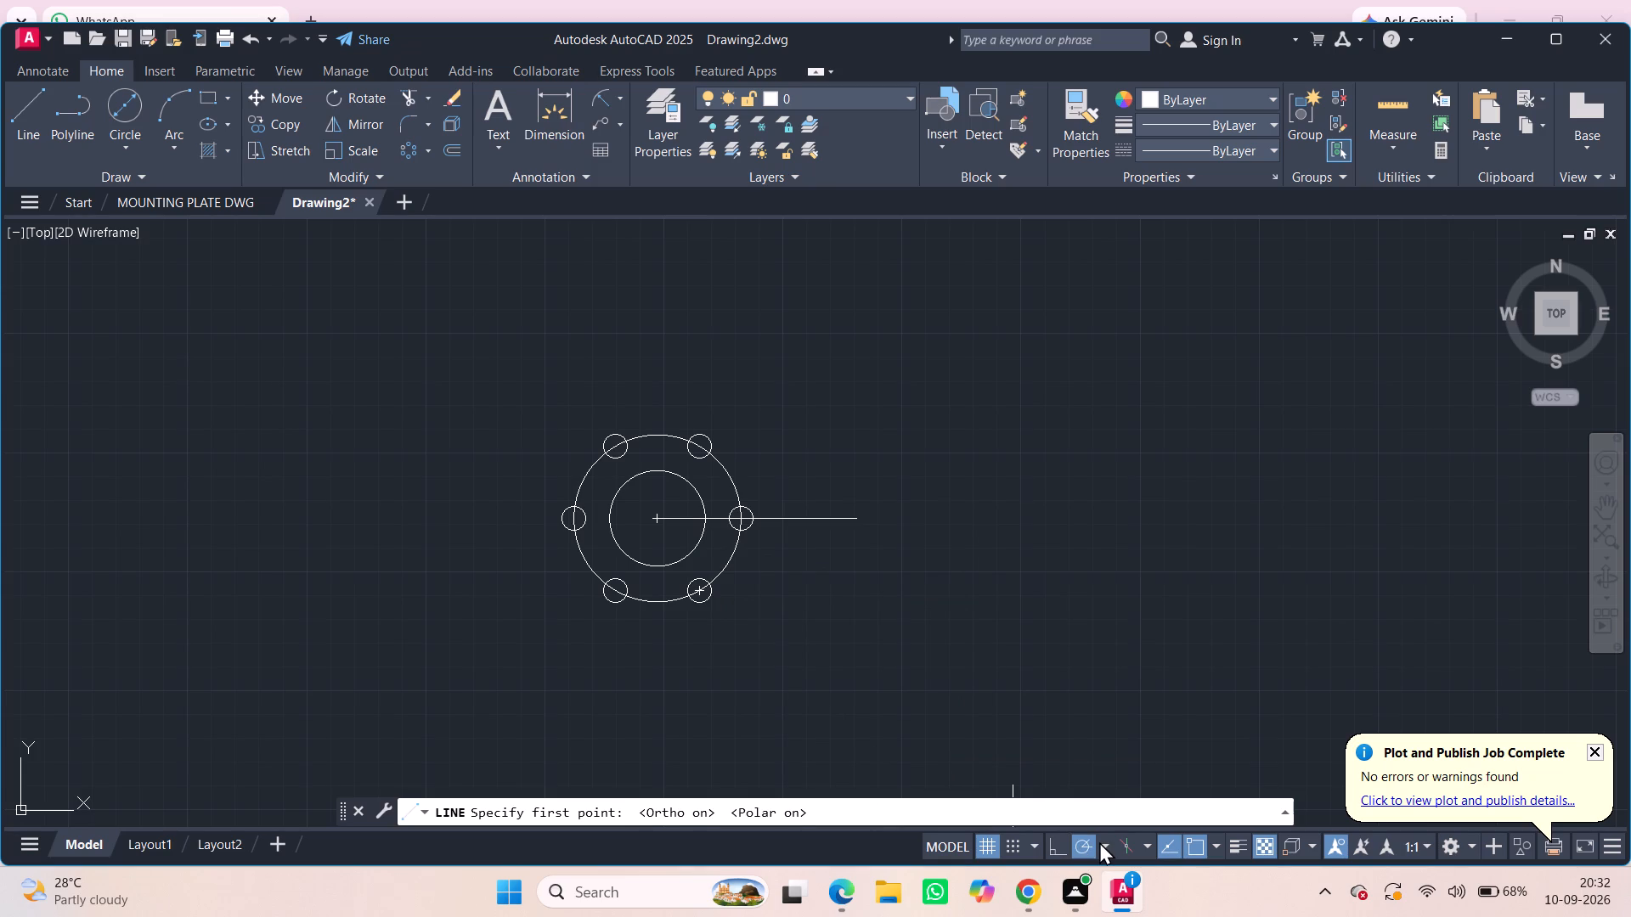
click(1099, 841)
click(1106, 655)
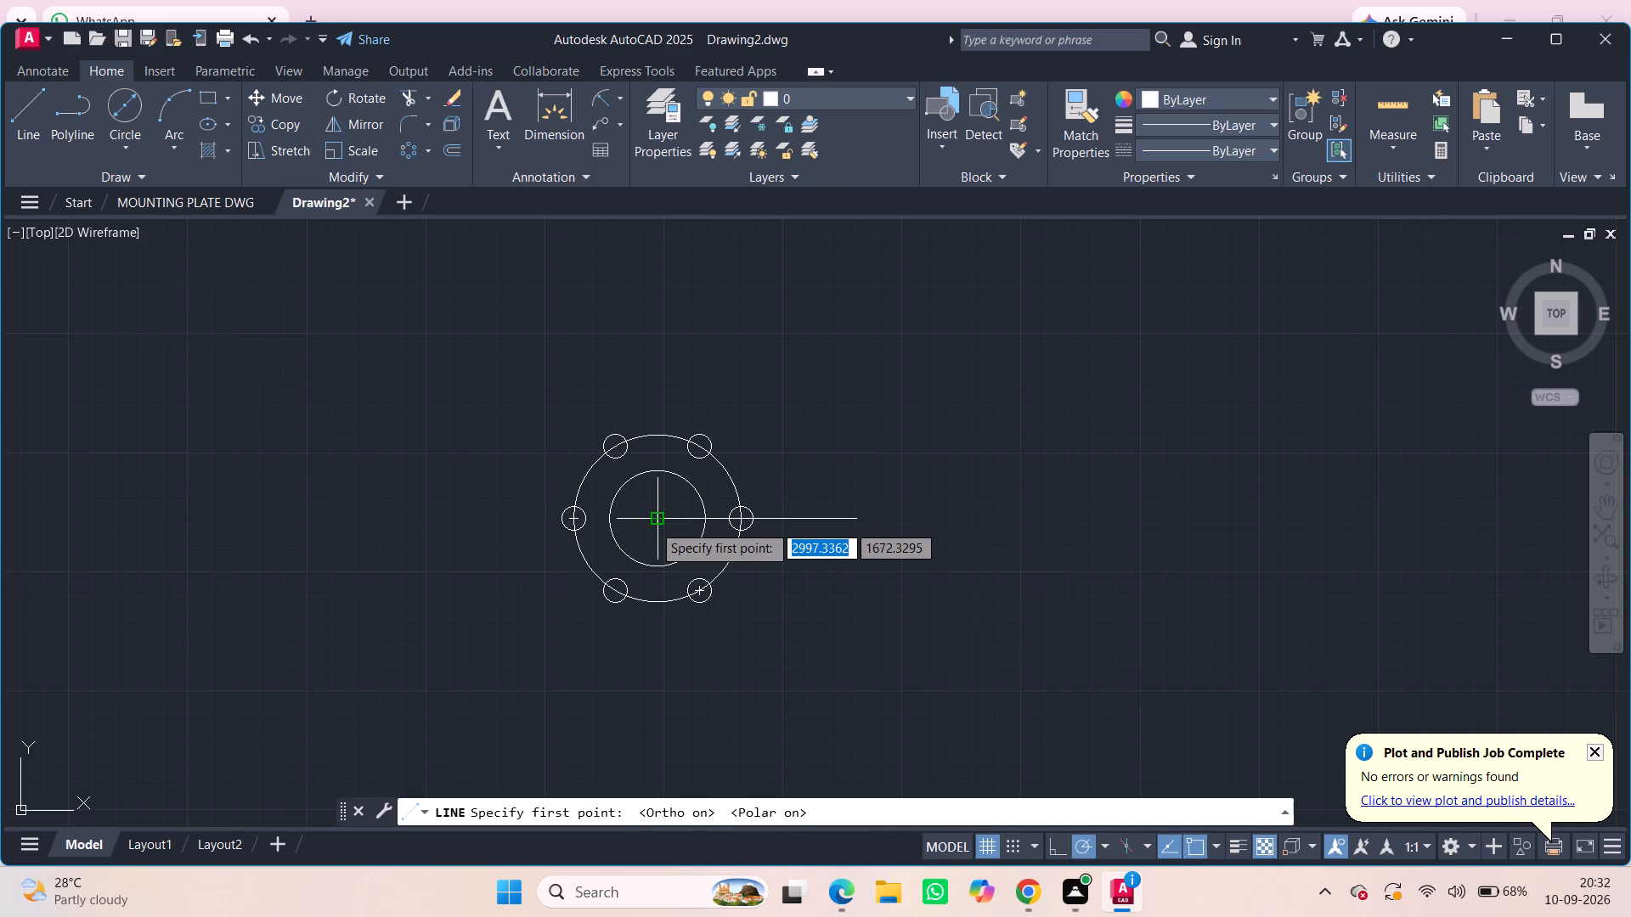
click(652, 525)
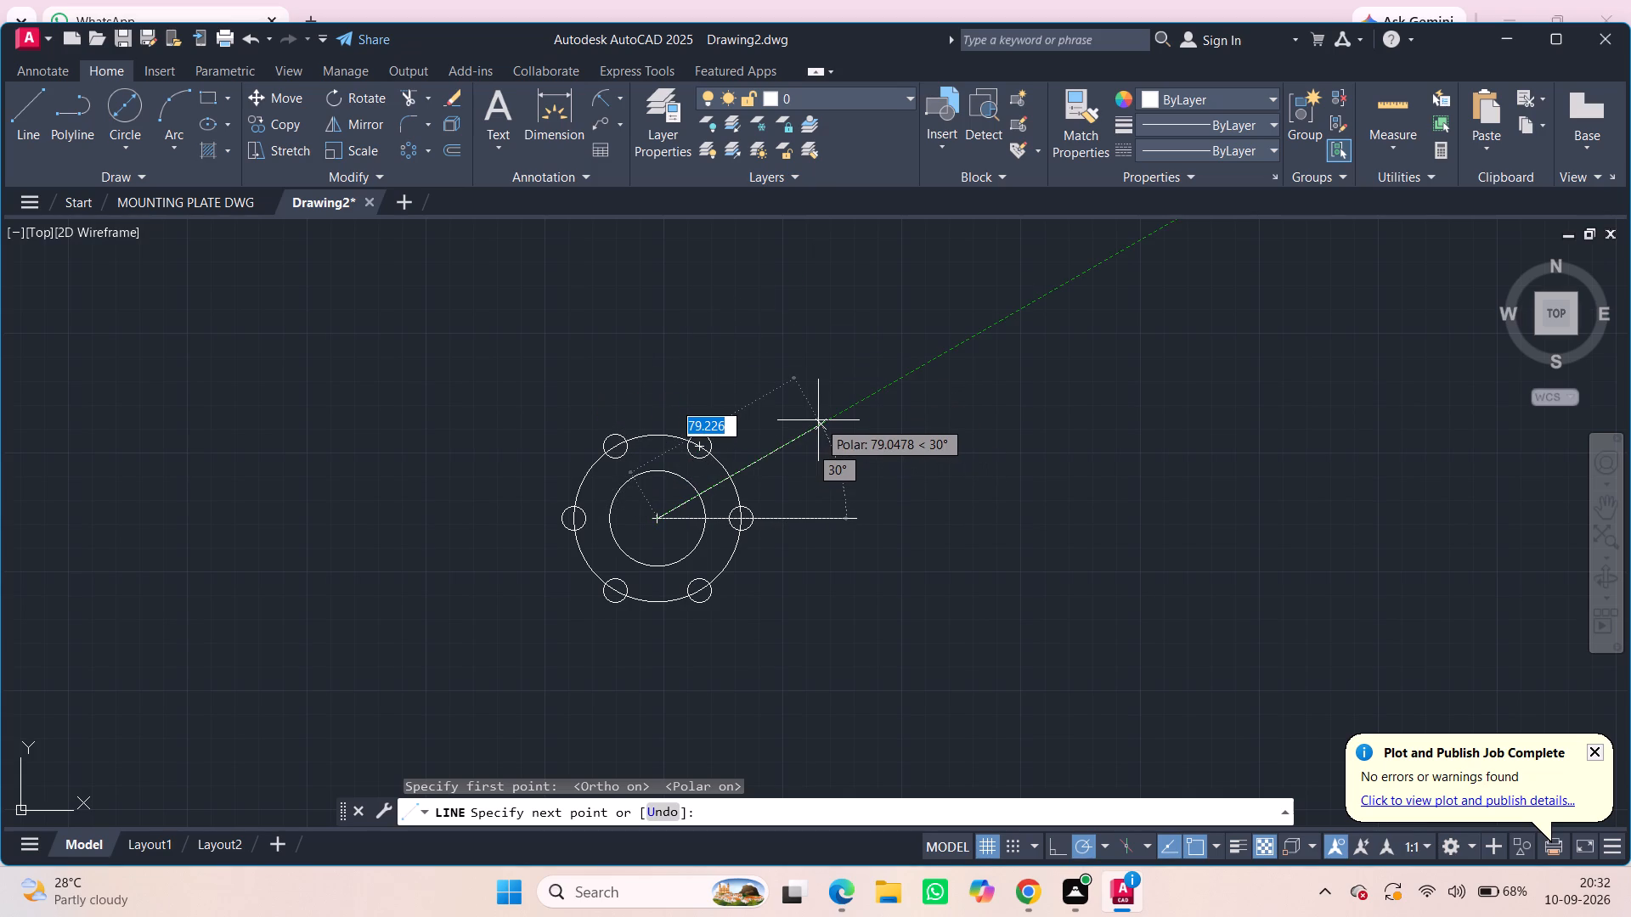
click(657, 253)
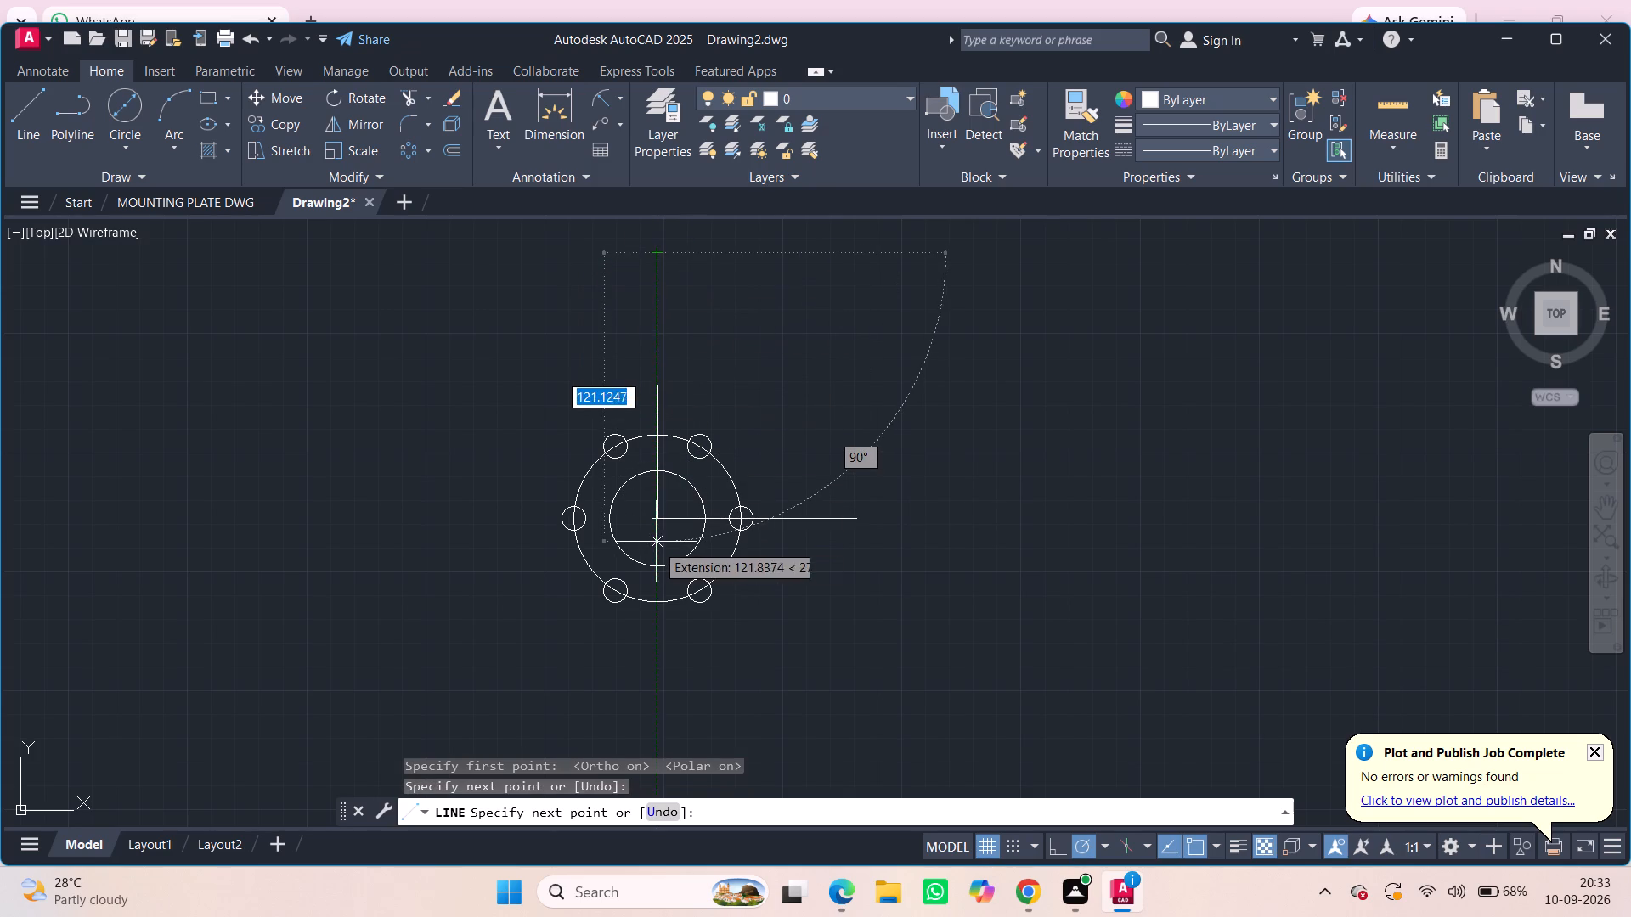
key(Escape)
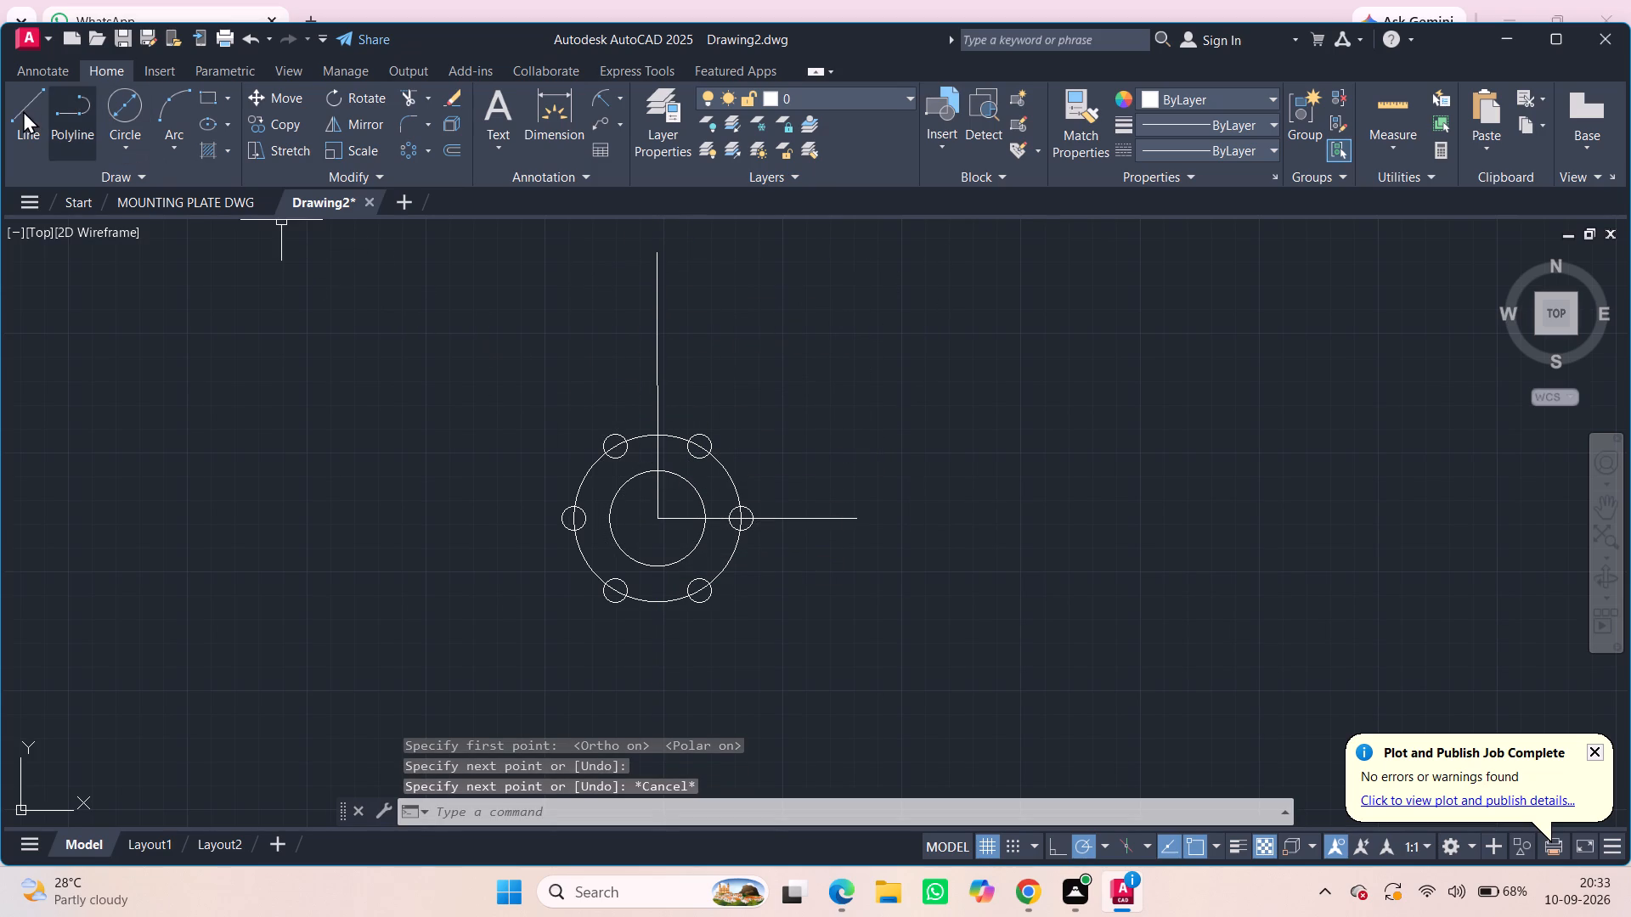
Draw two lines from the shared centre at 60° and 120°, extending beyond the two upper small circles.
click(23, 110)
click(657, 520)
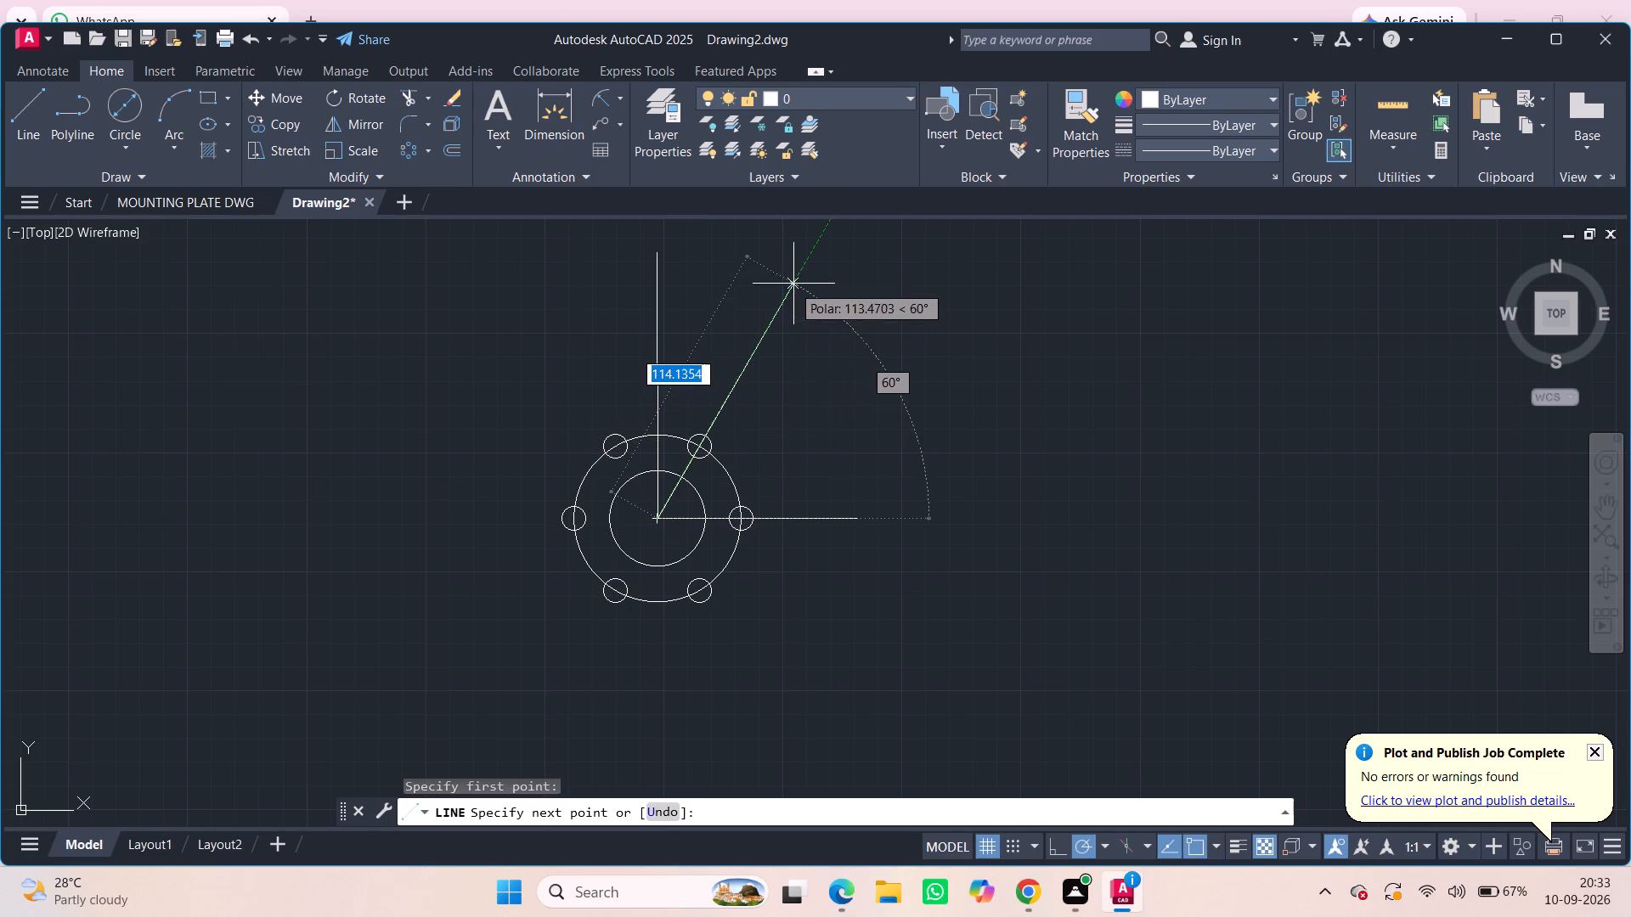
click(808, 263)
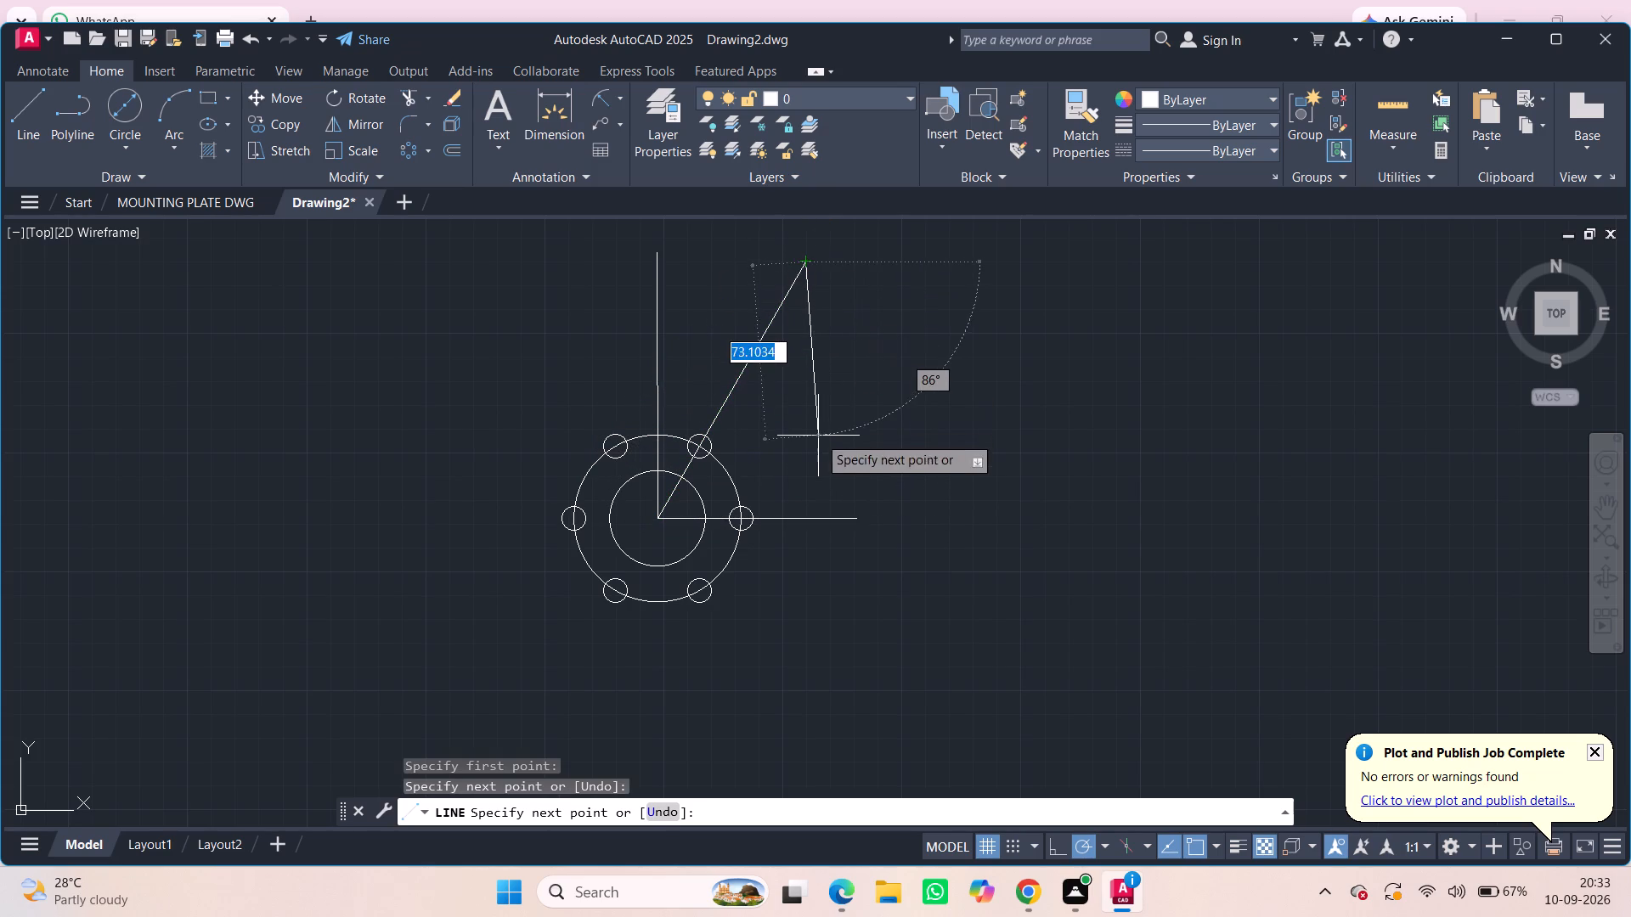
key(Escape)
click(25, 120)
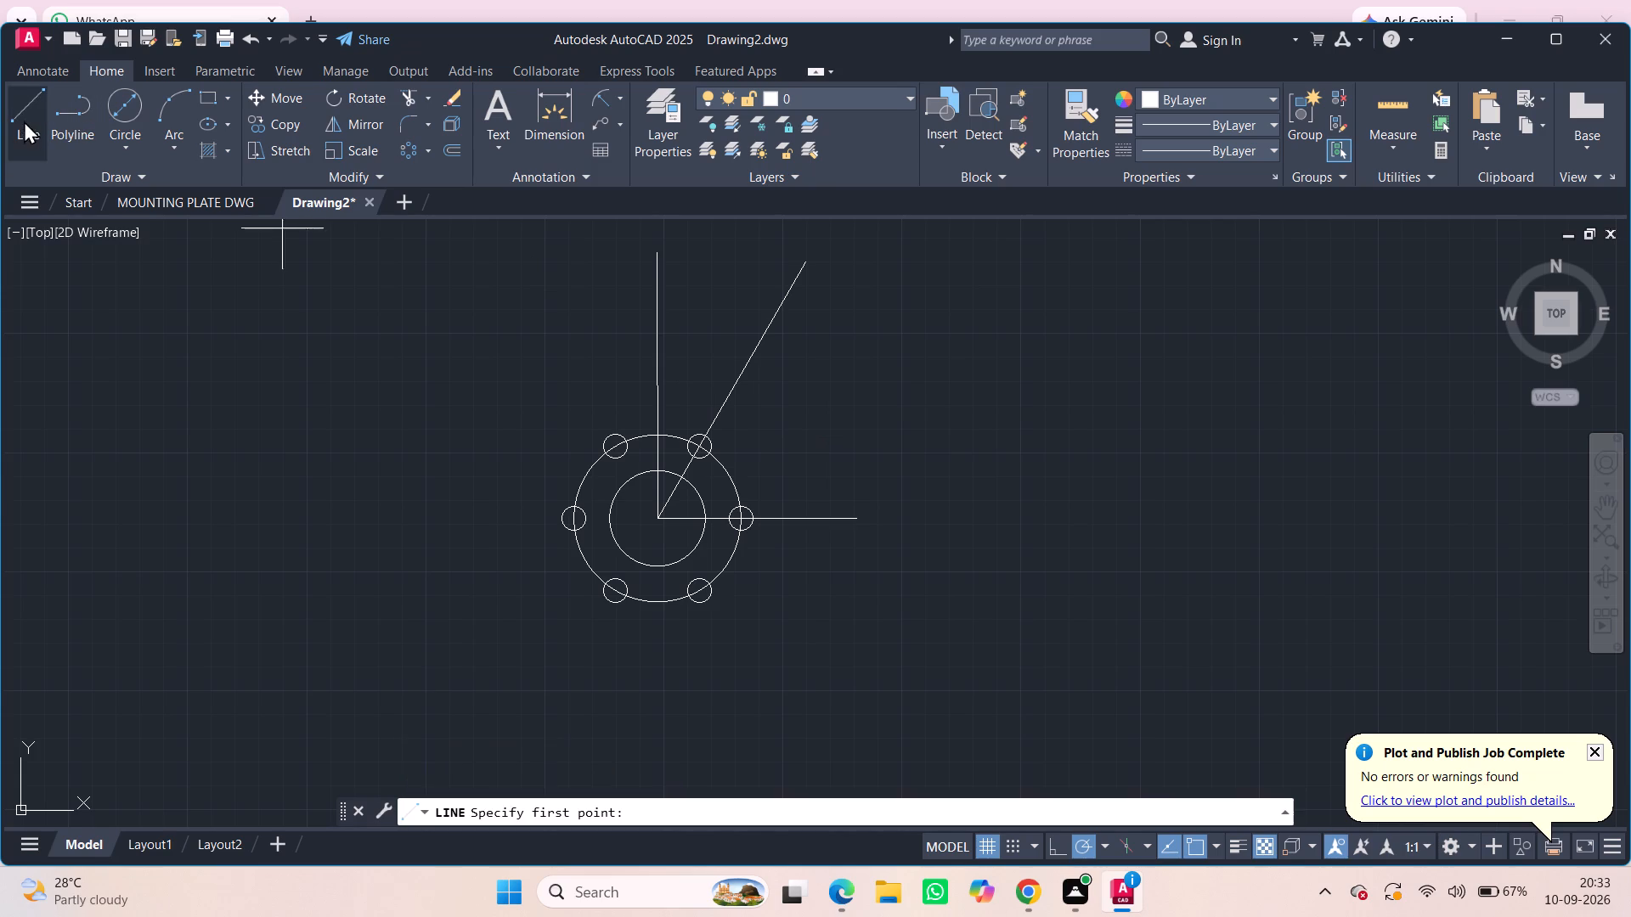
click(653, 515)
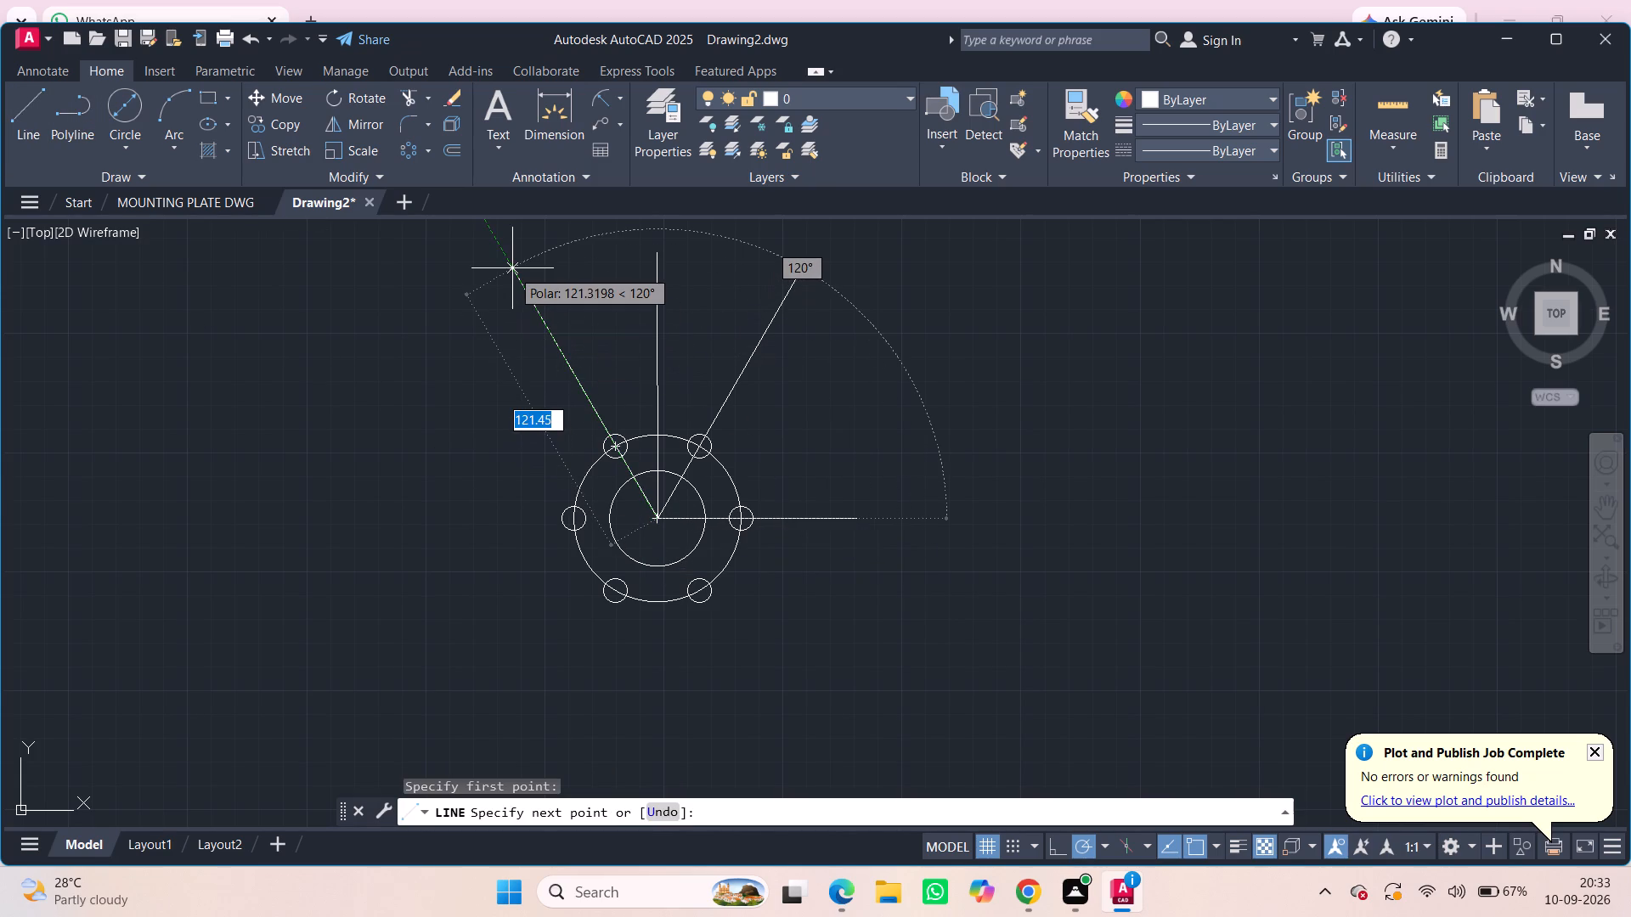
click(512, 268)
key(Escape)
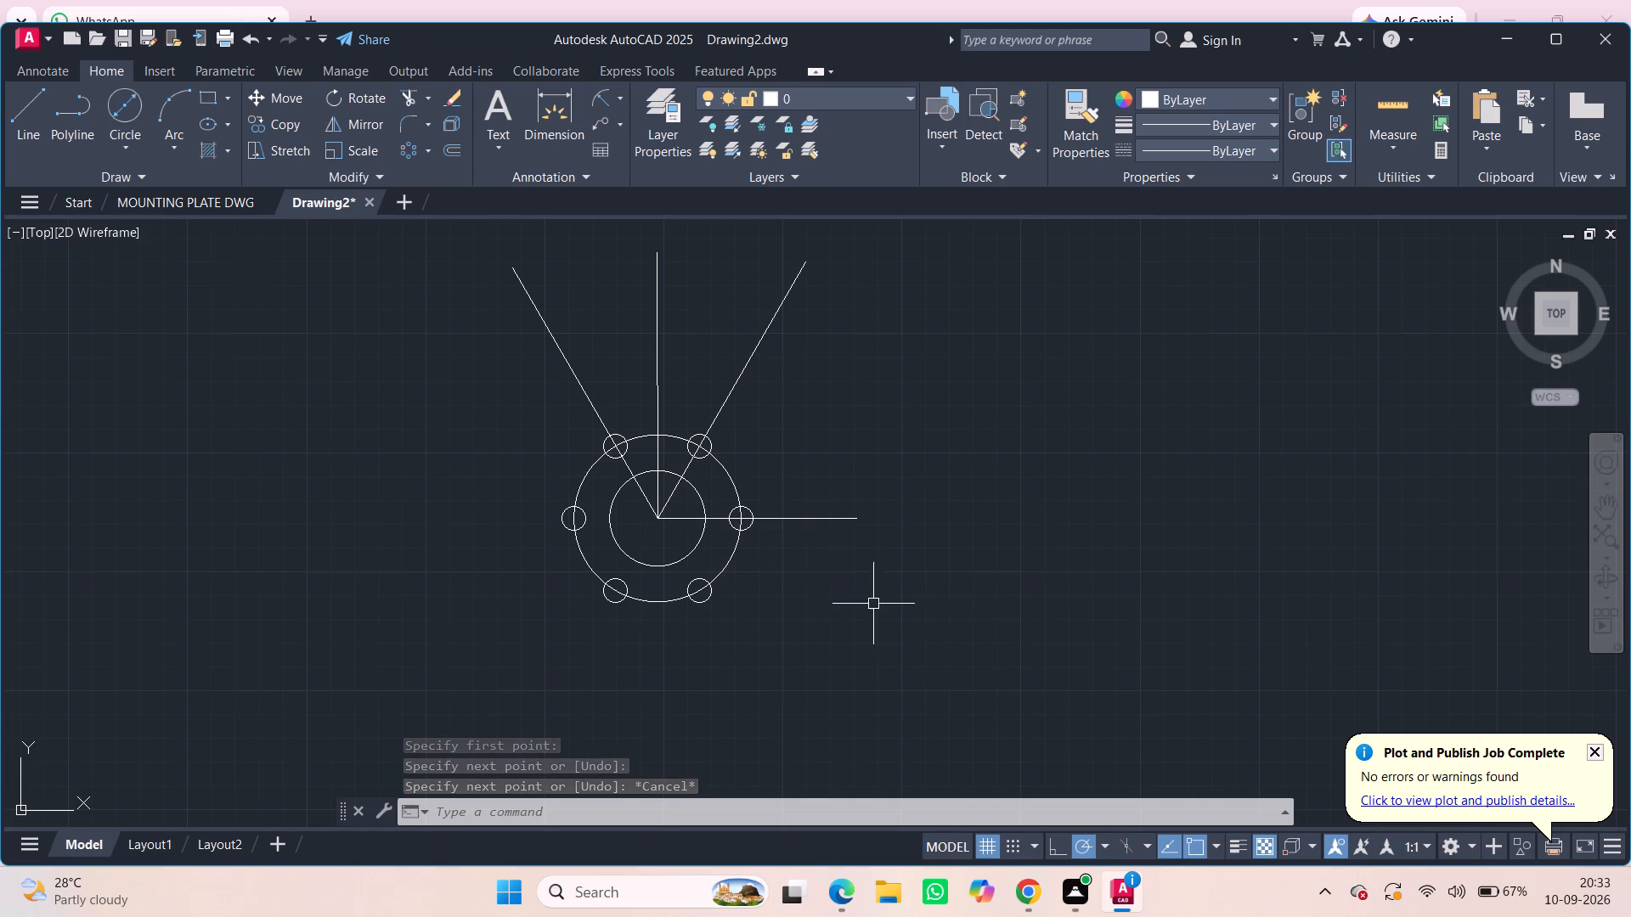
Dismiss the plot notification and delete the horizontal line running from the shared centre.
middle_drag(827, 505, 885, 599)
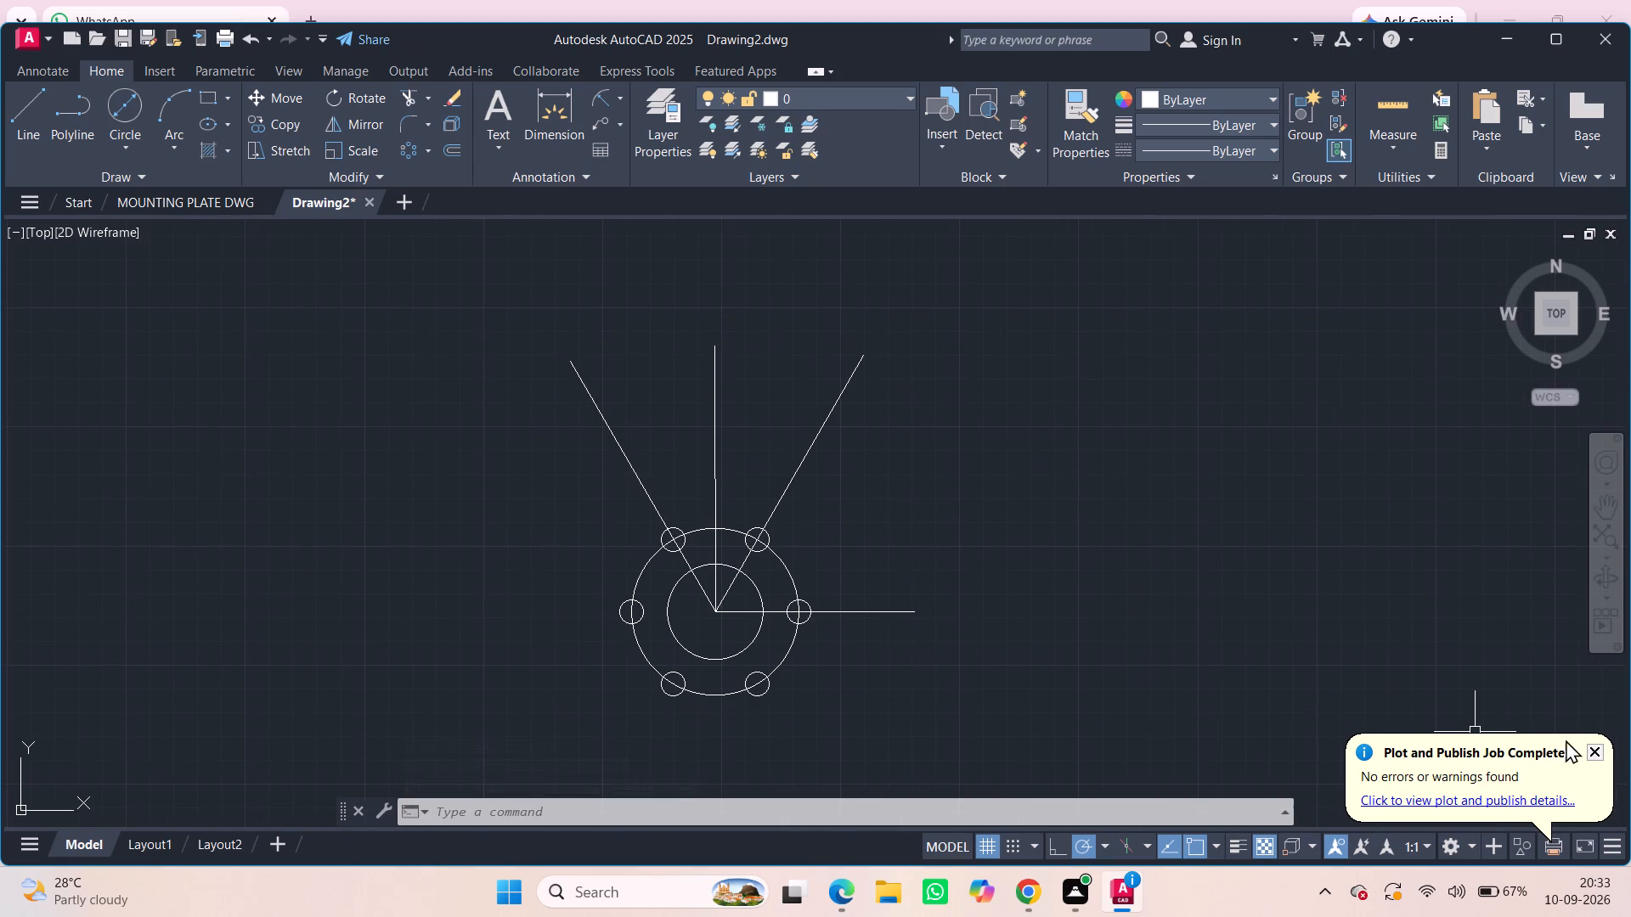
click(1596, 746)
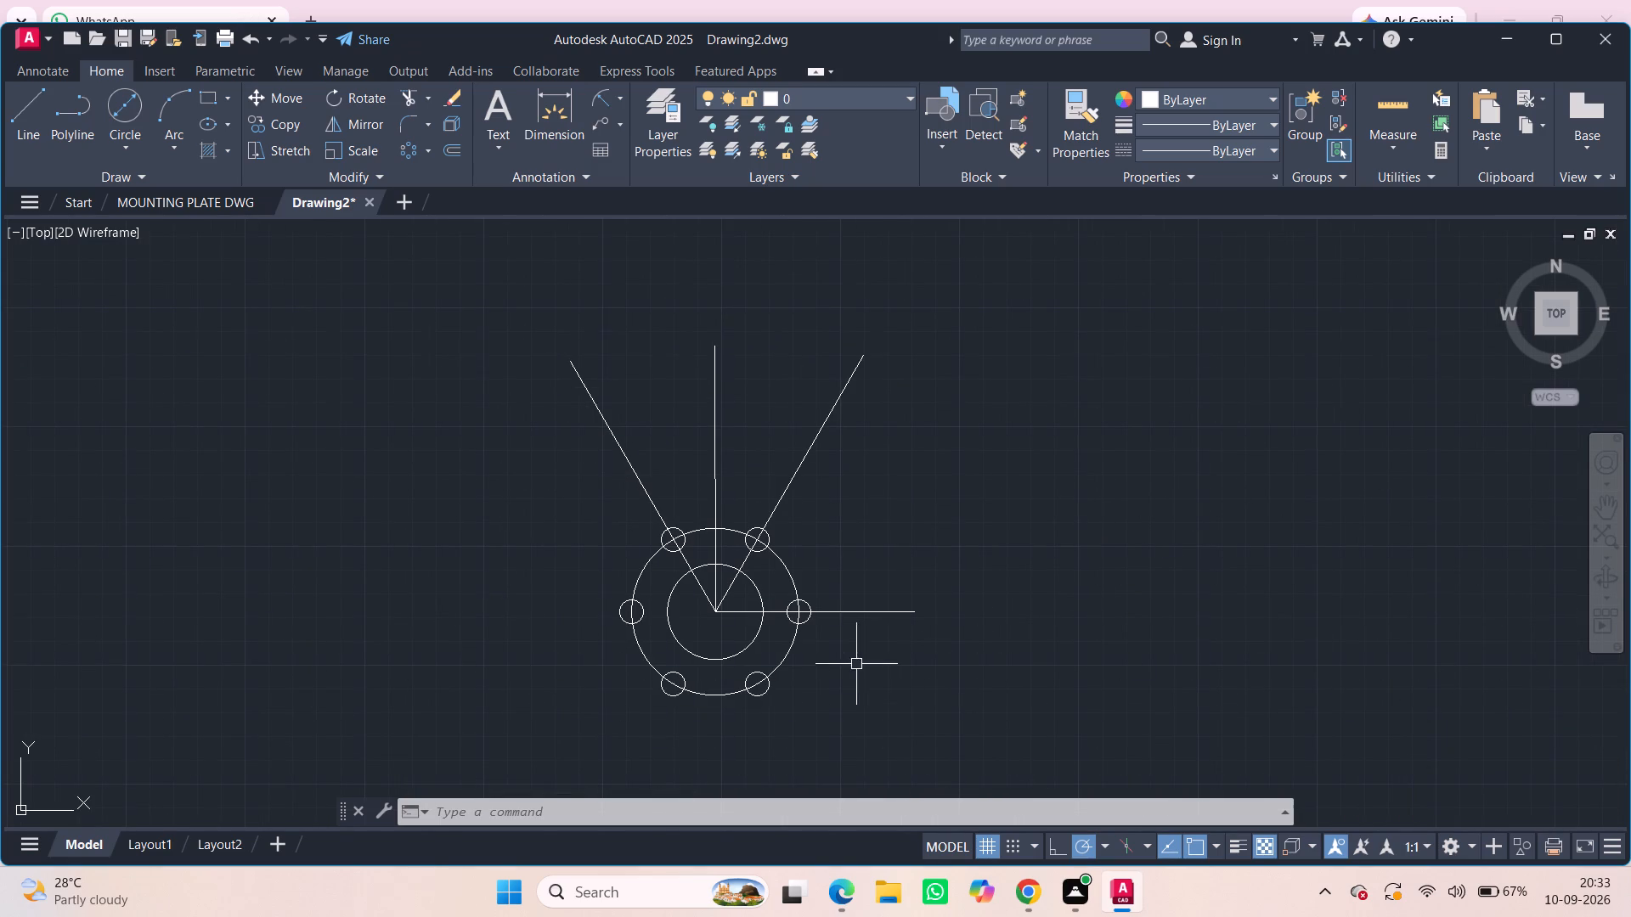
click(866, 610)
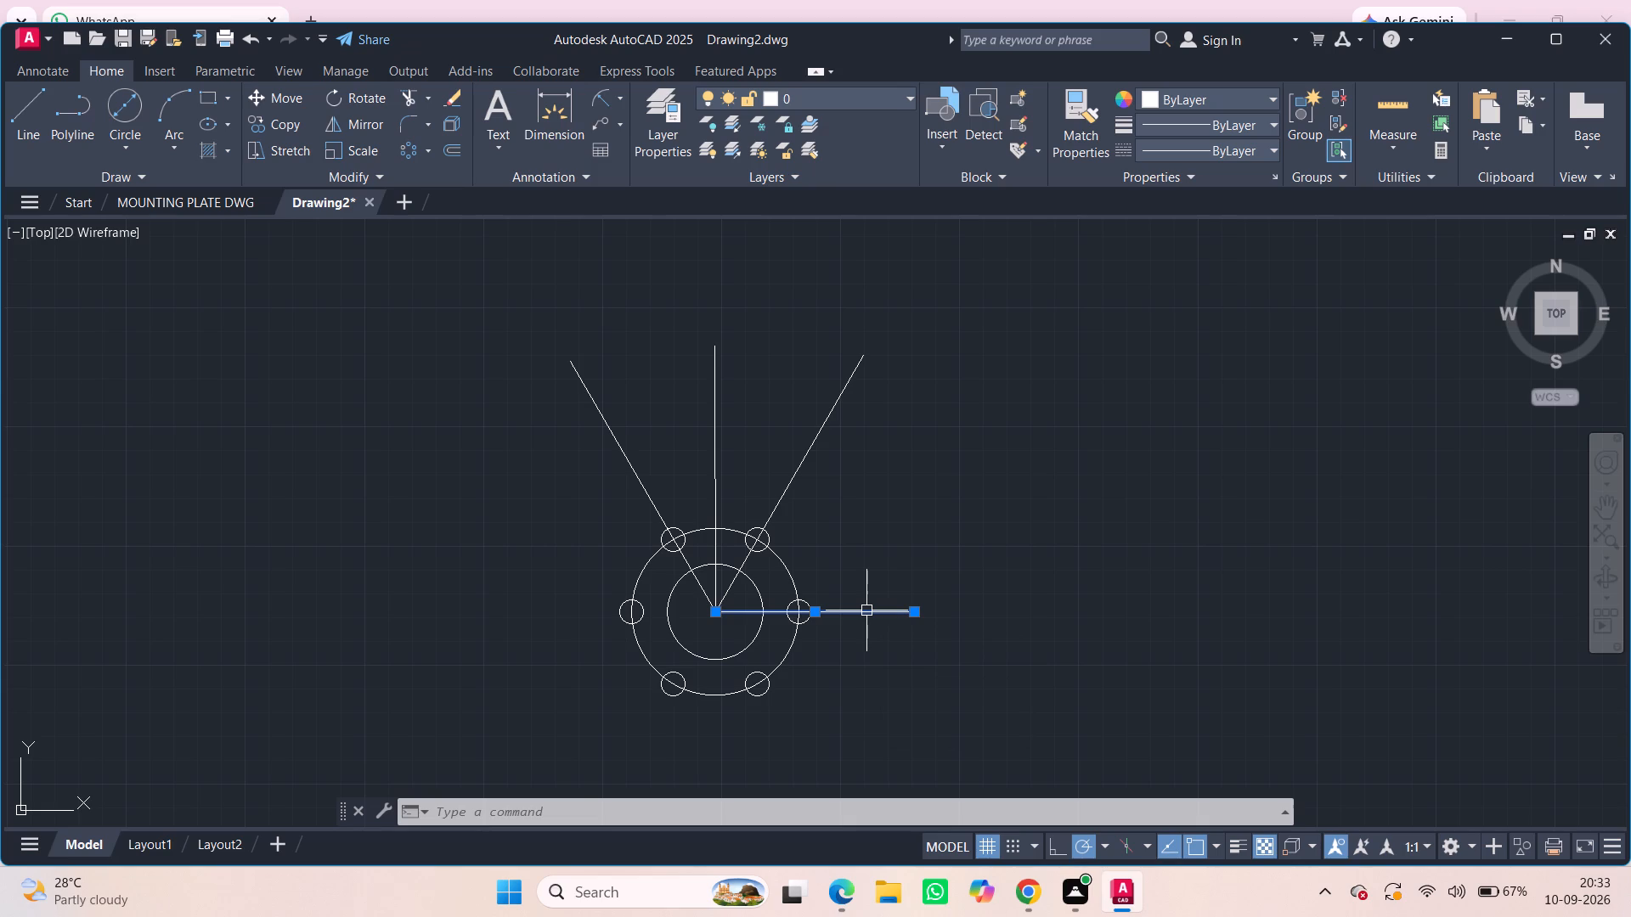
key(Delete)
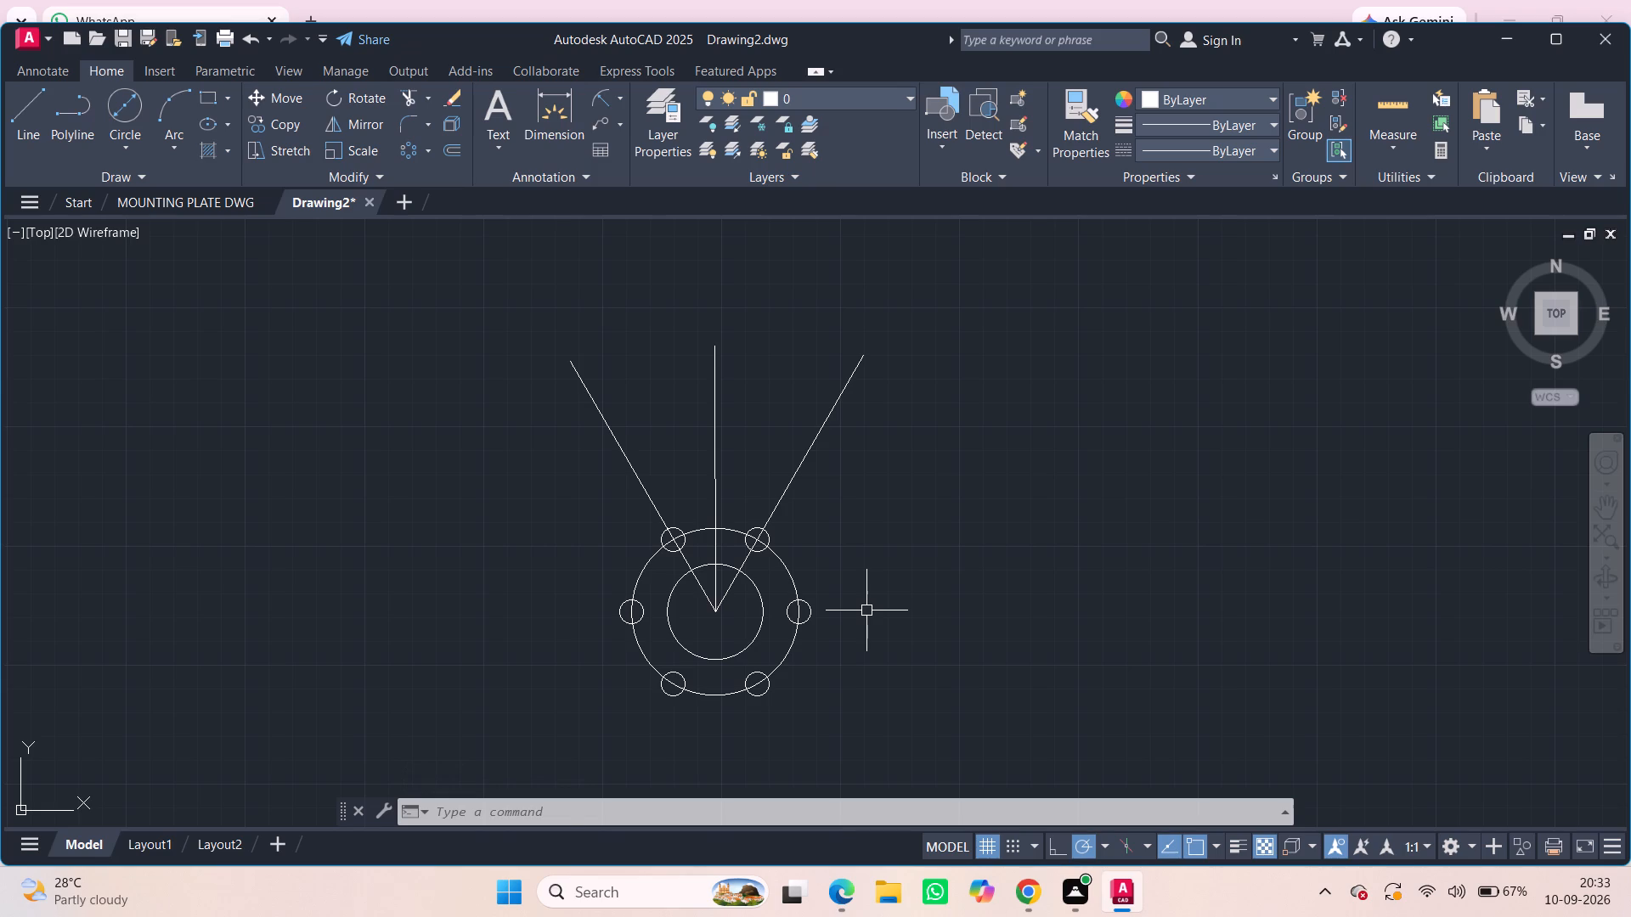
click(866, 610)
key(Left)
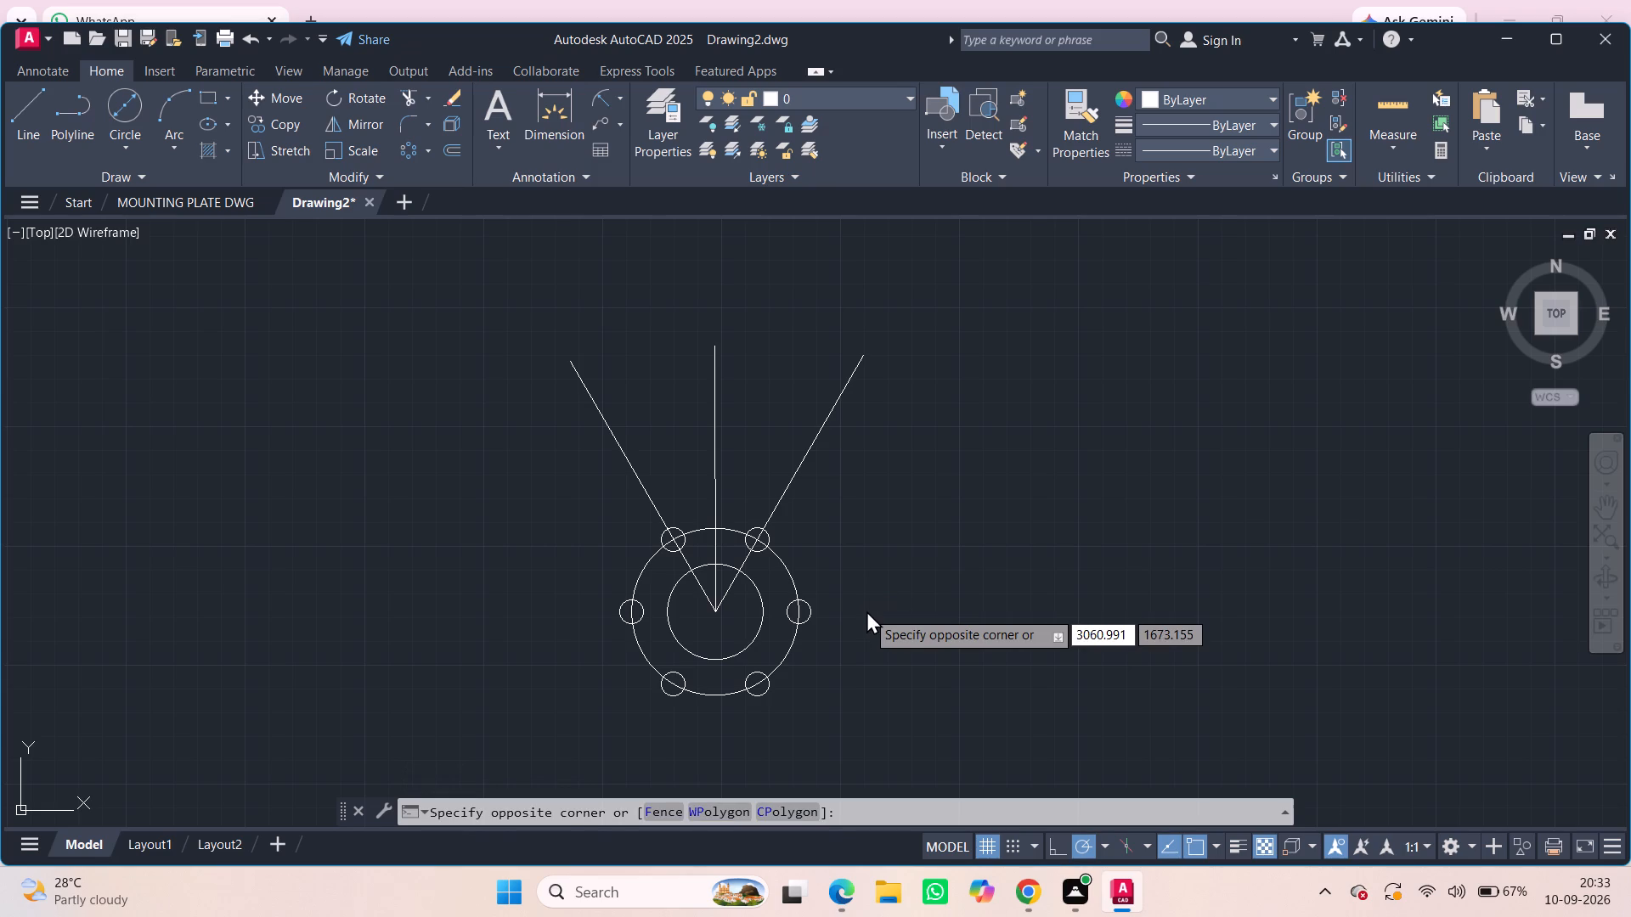
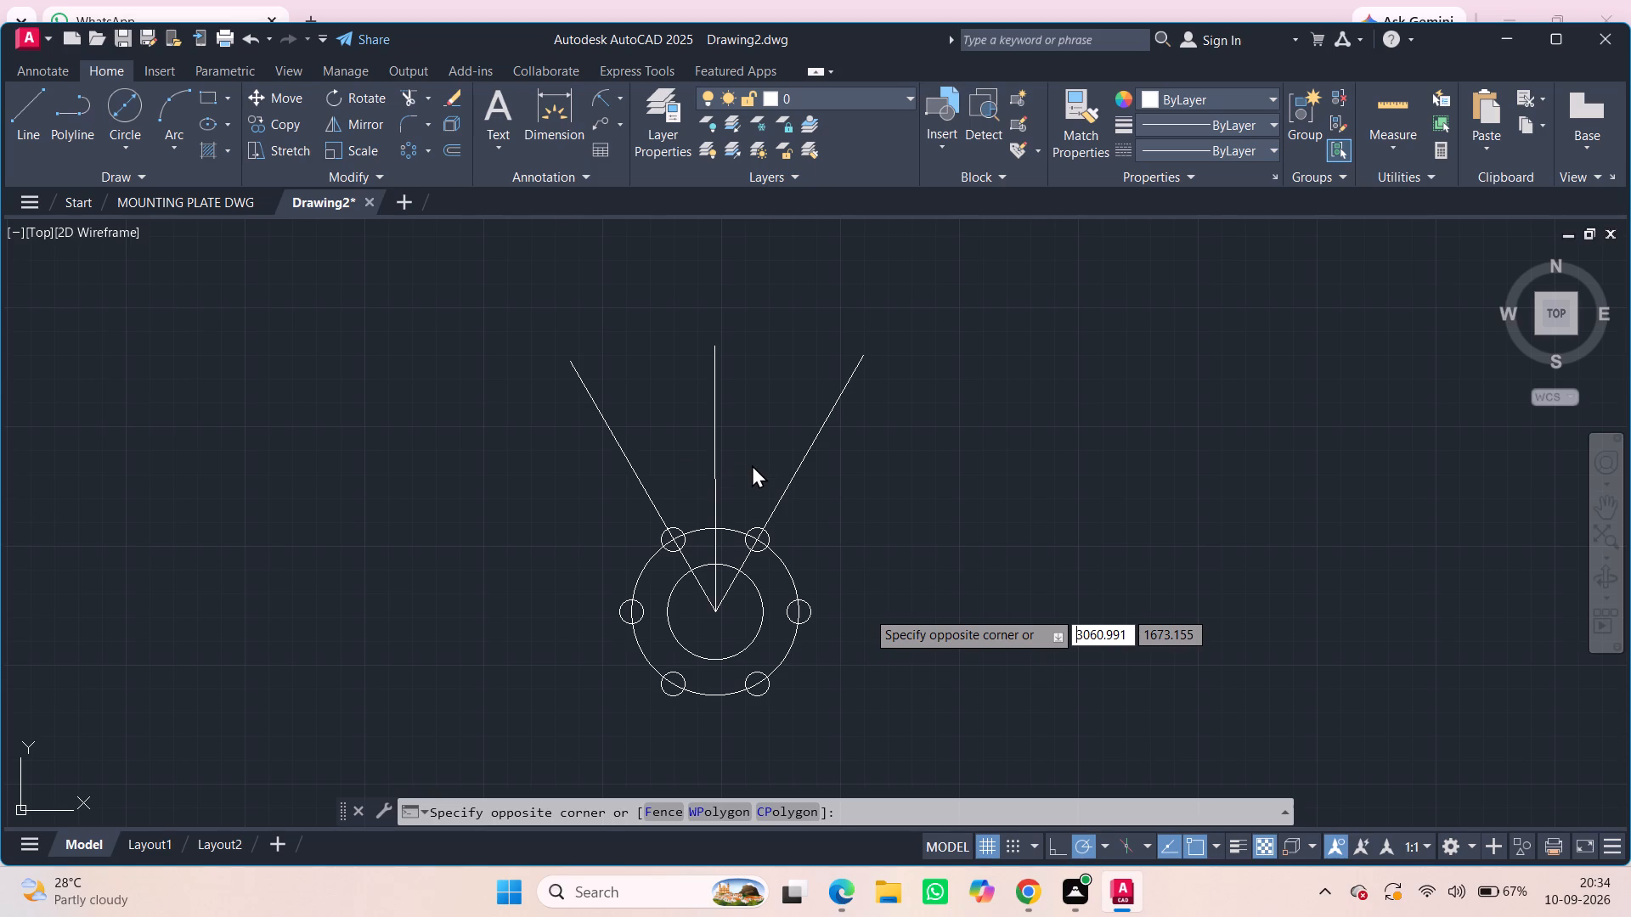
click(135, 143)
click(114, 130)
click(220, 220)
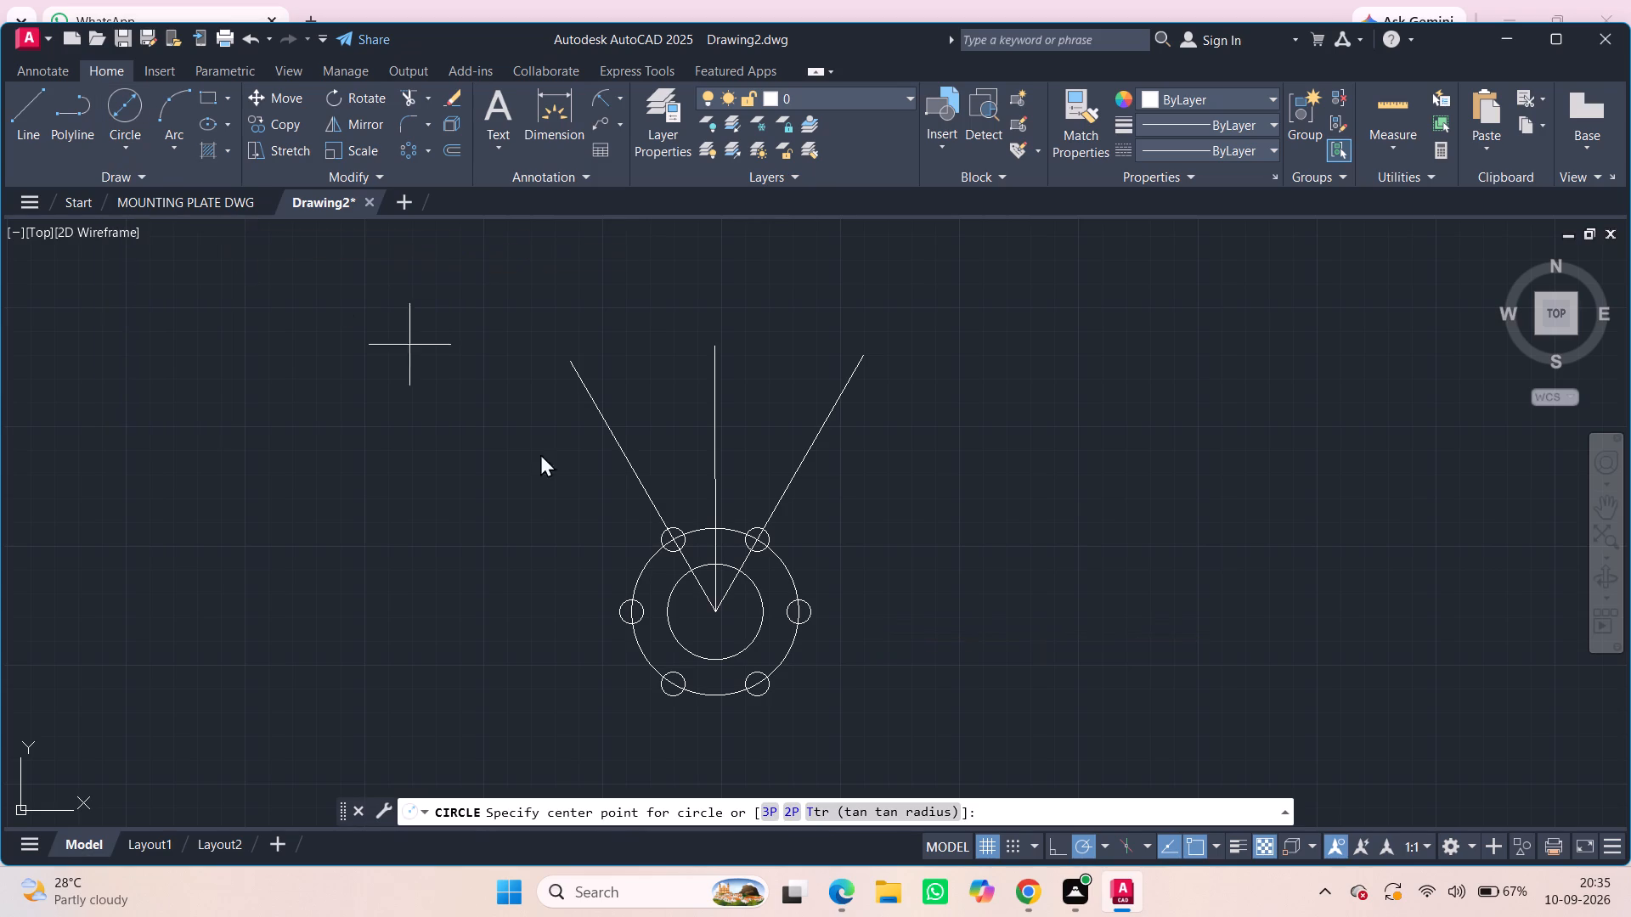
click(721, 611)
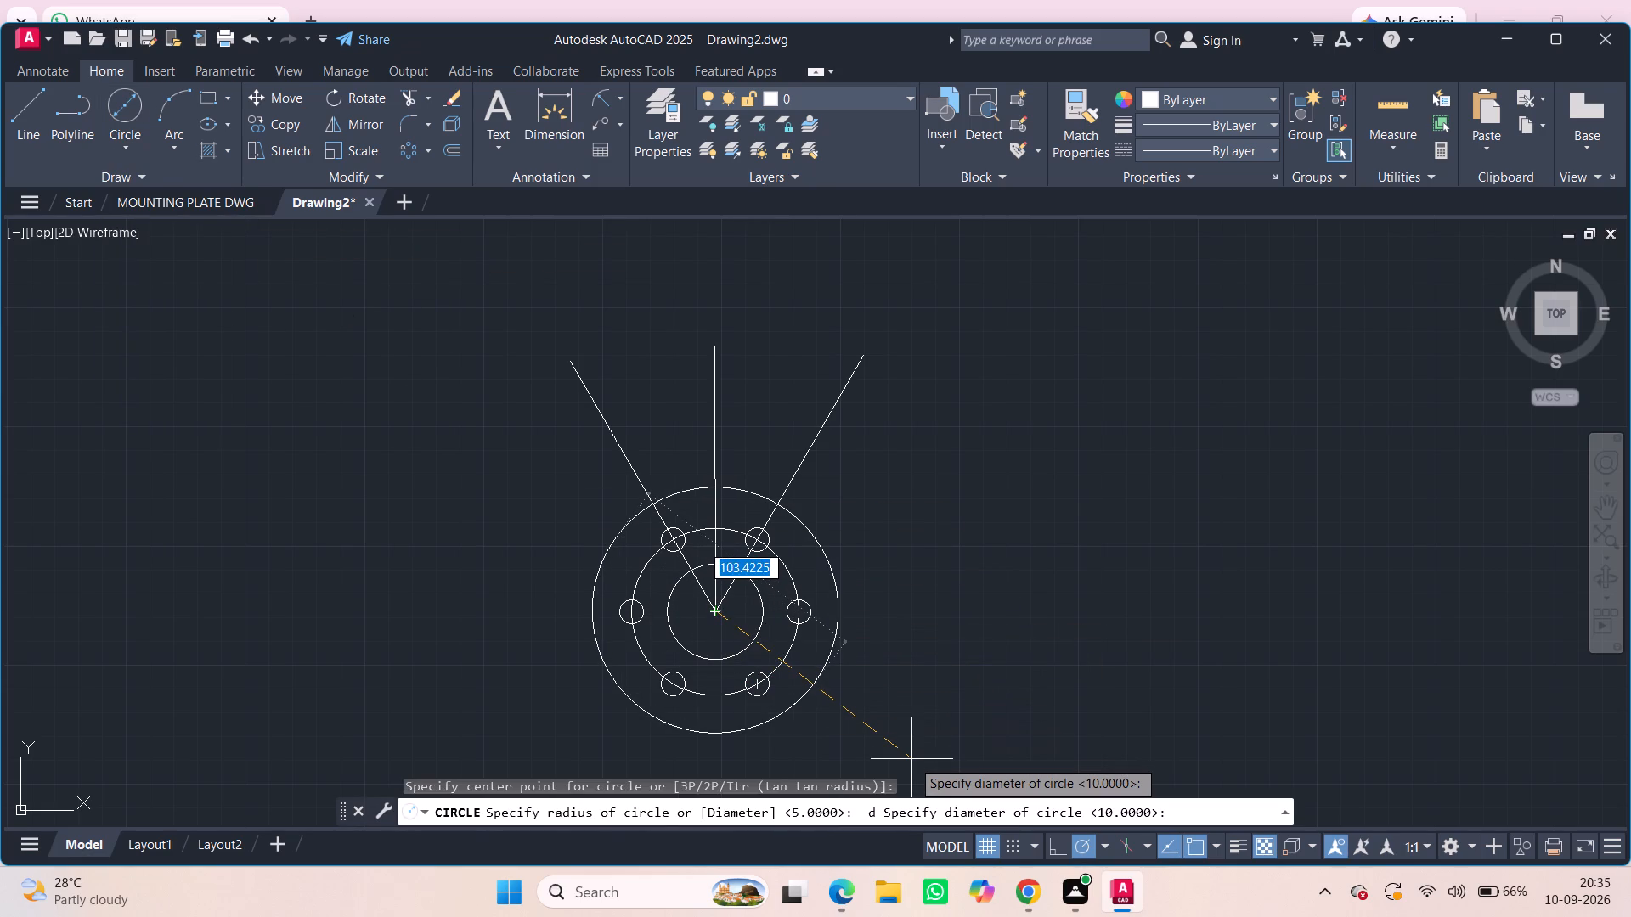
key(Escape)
Draw a circle of diameter 100 centred on the shared centre of the existing concentric circles.
click(122, 110)
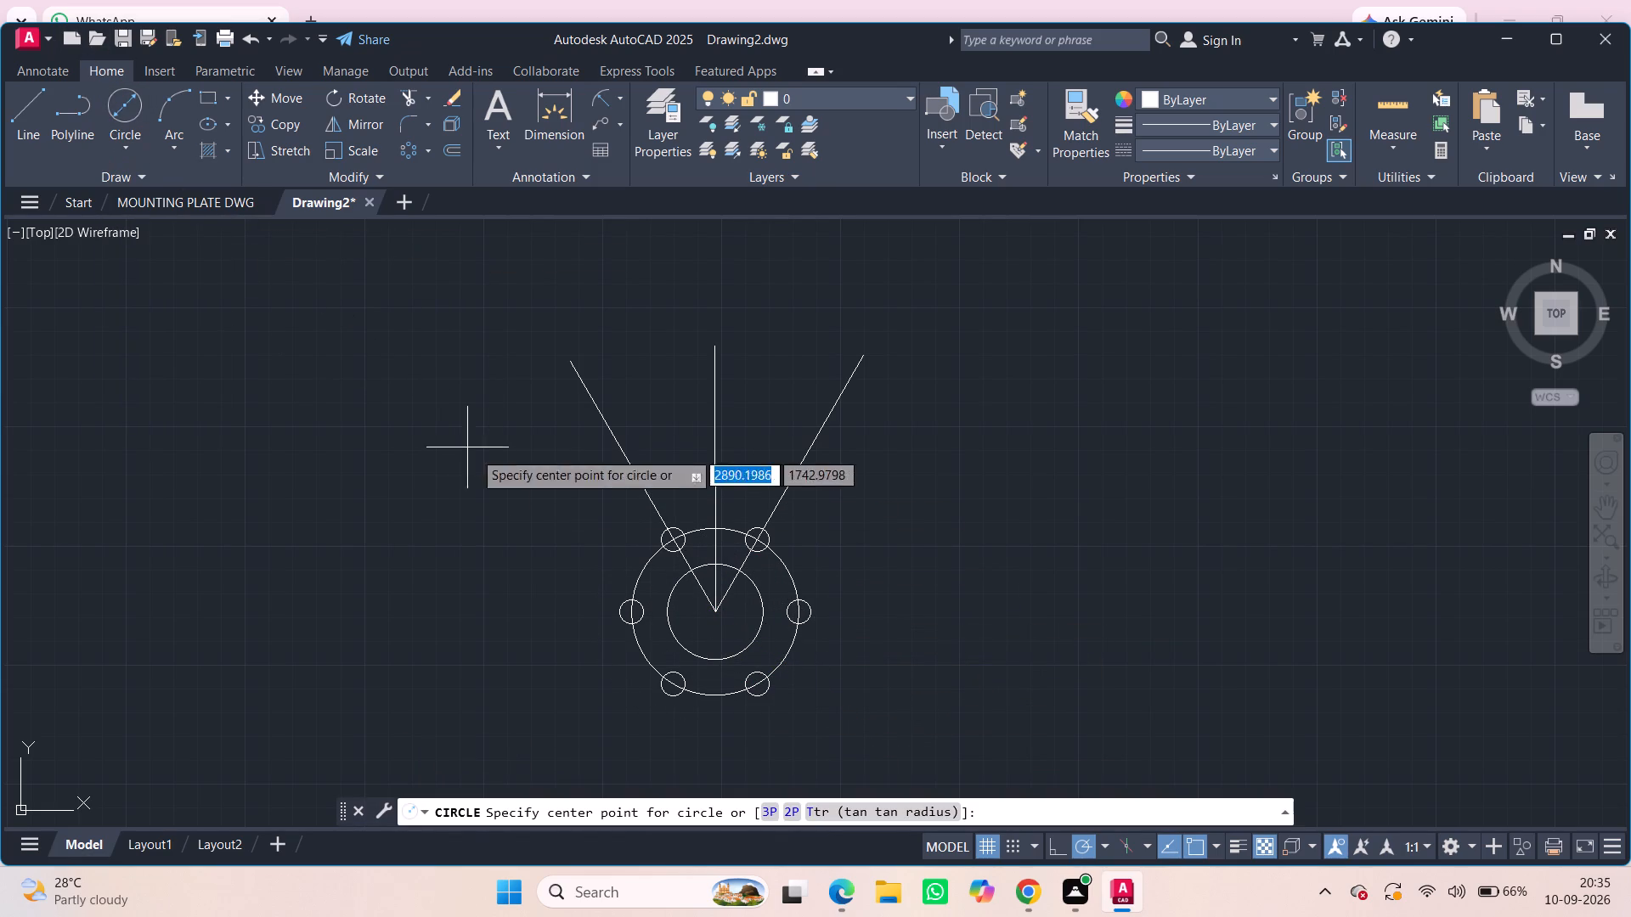
click(717, 606)
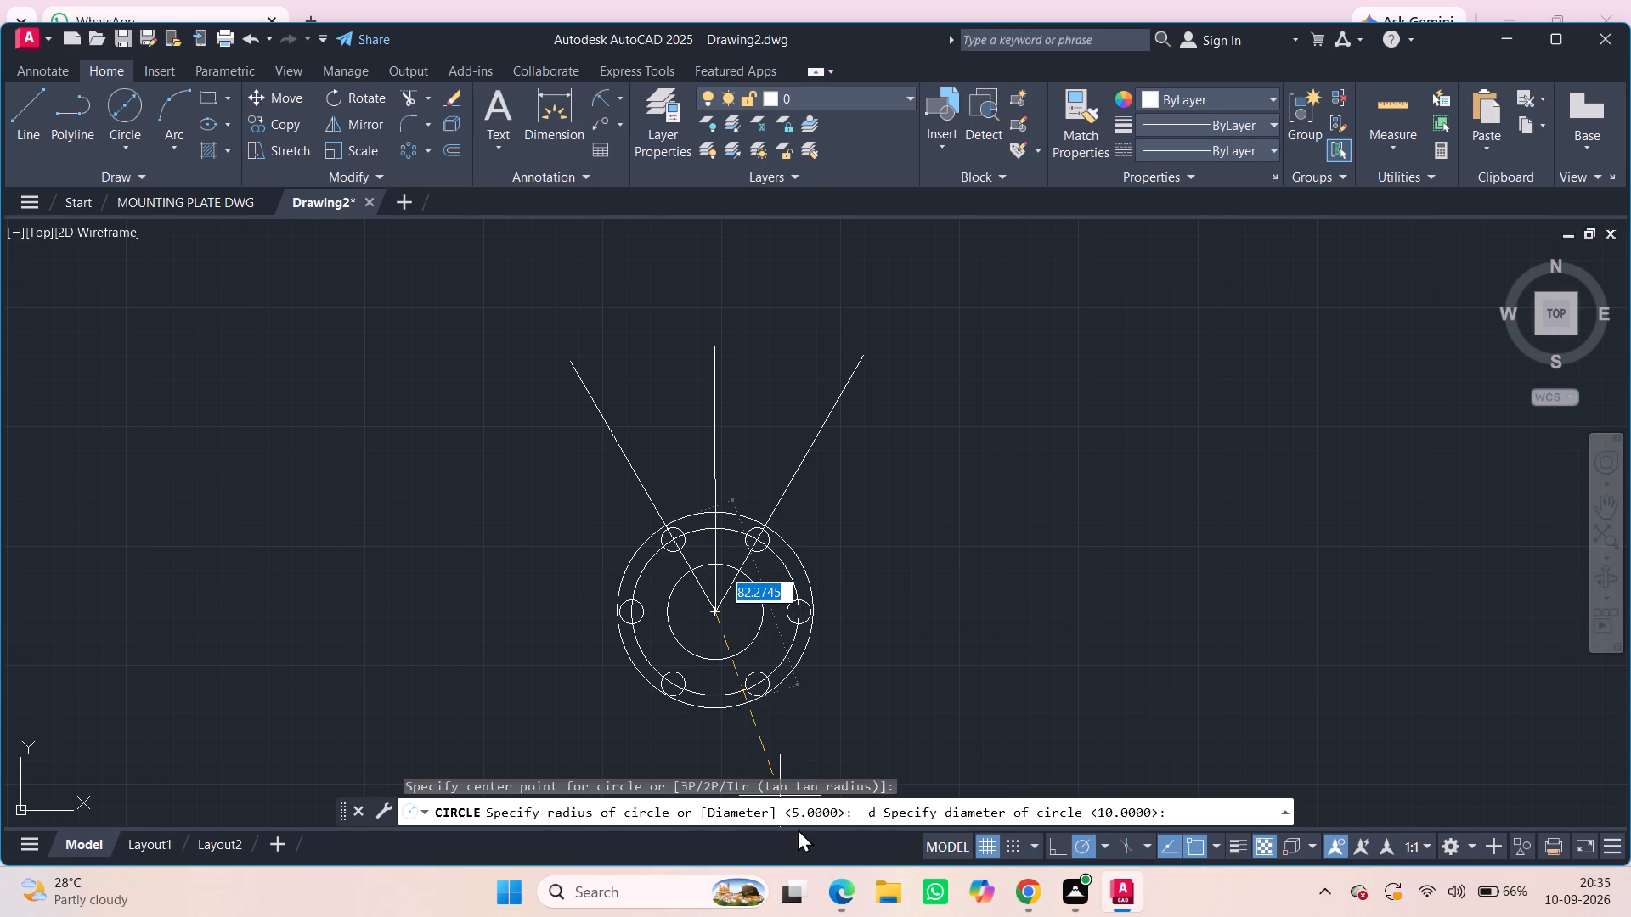
text(100)
key(Return)
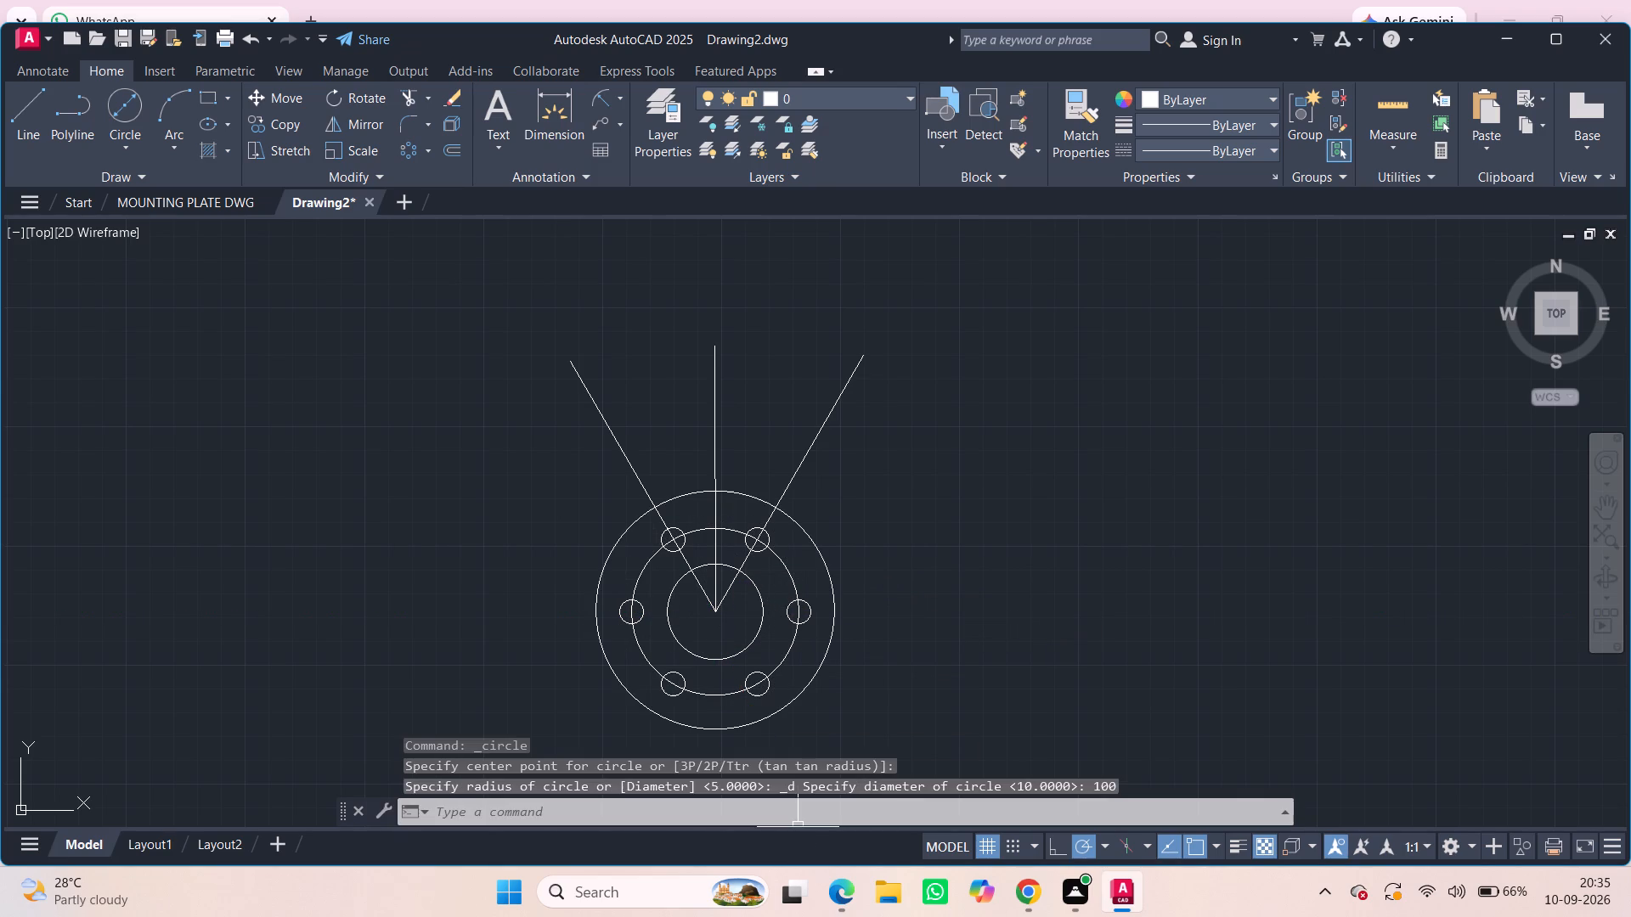
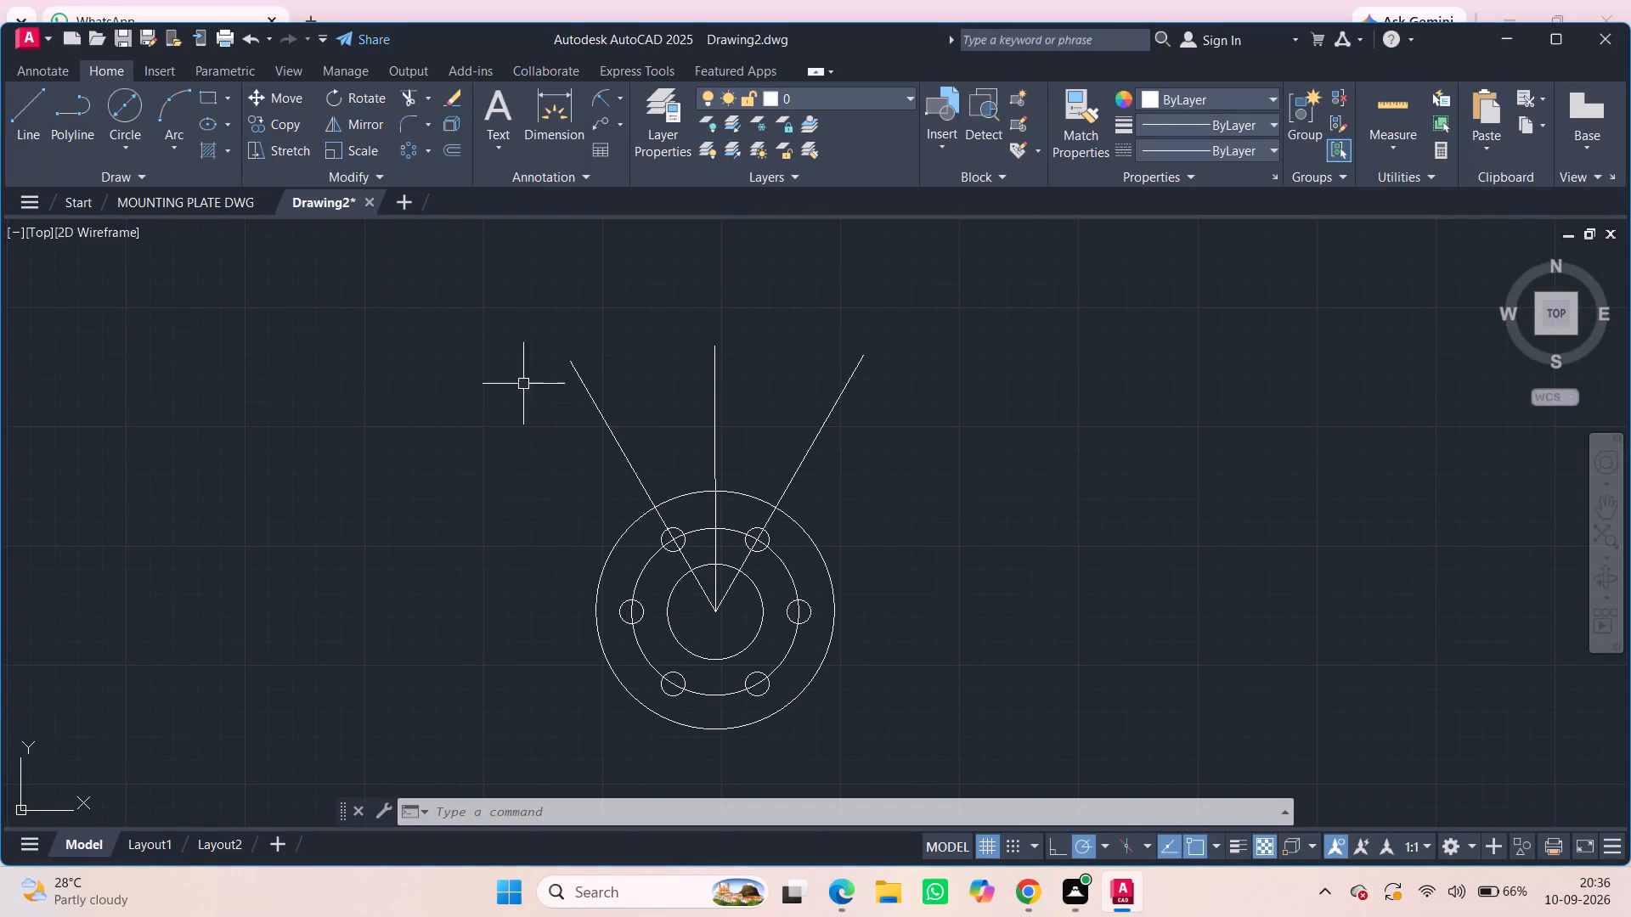
Start another circle defined by its centre point and diameter.
click(127, 131)
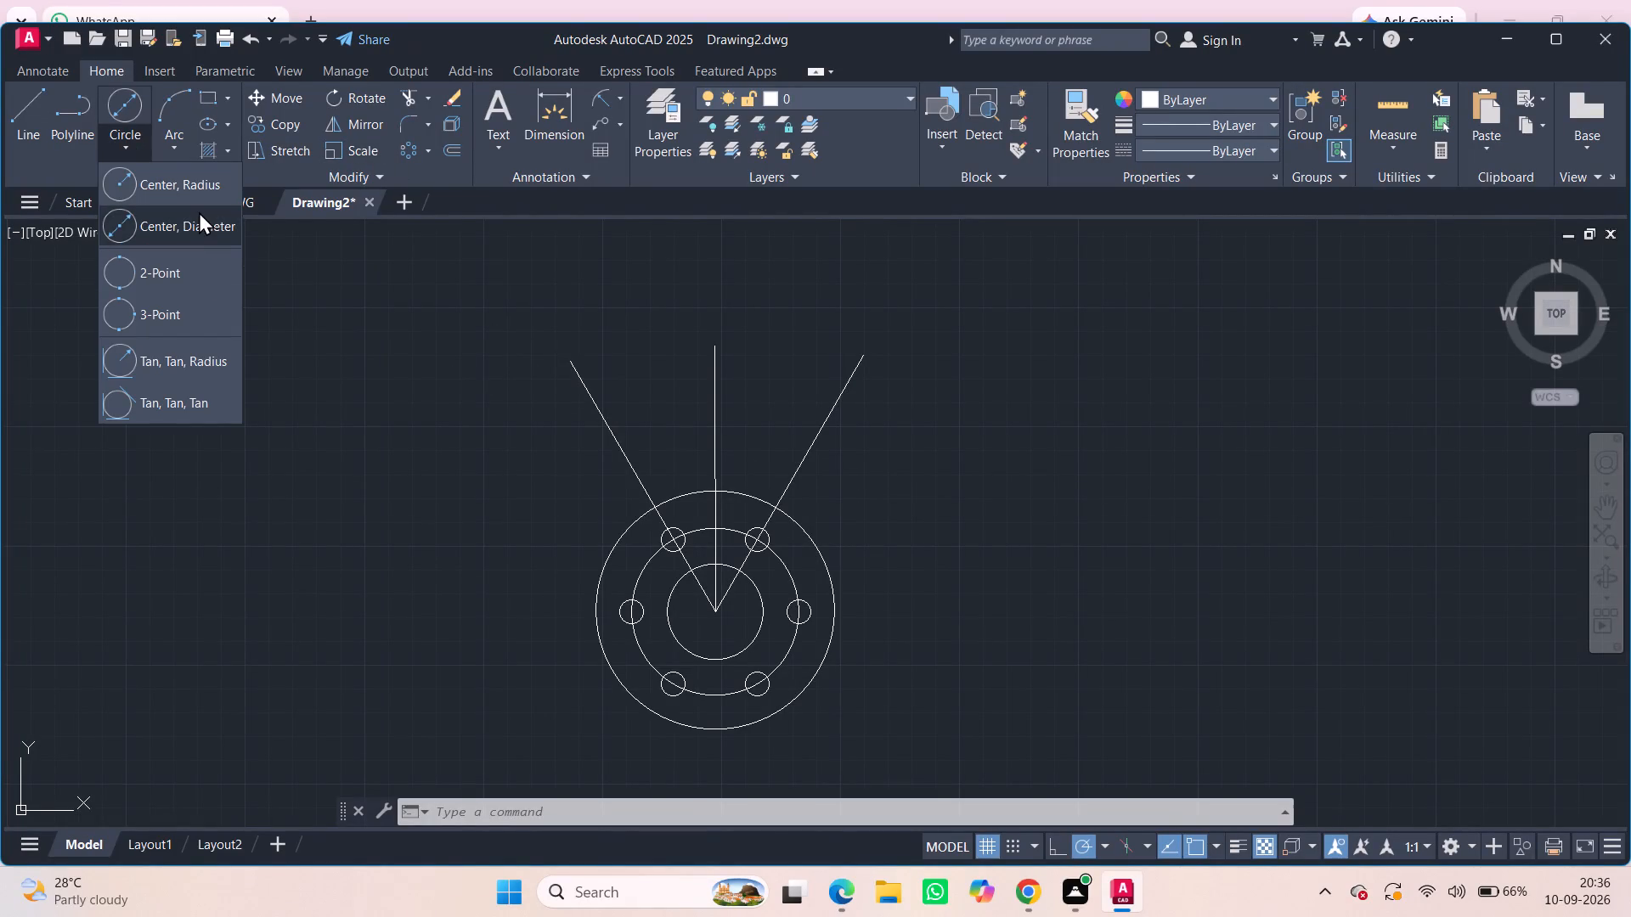
click(201, 224)
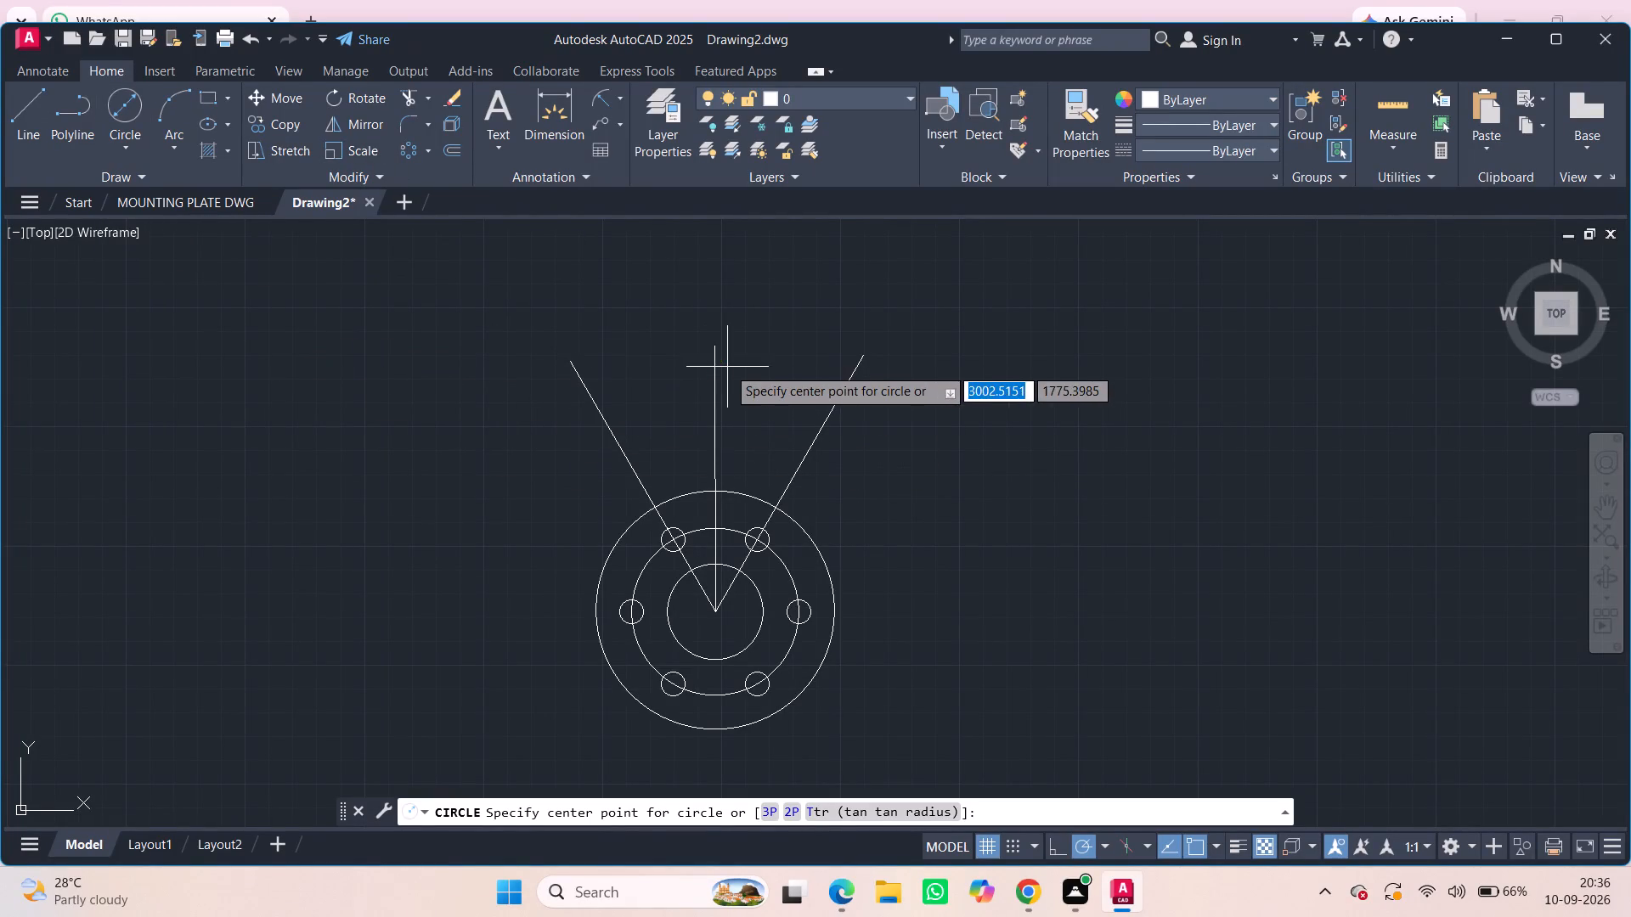
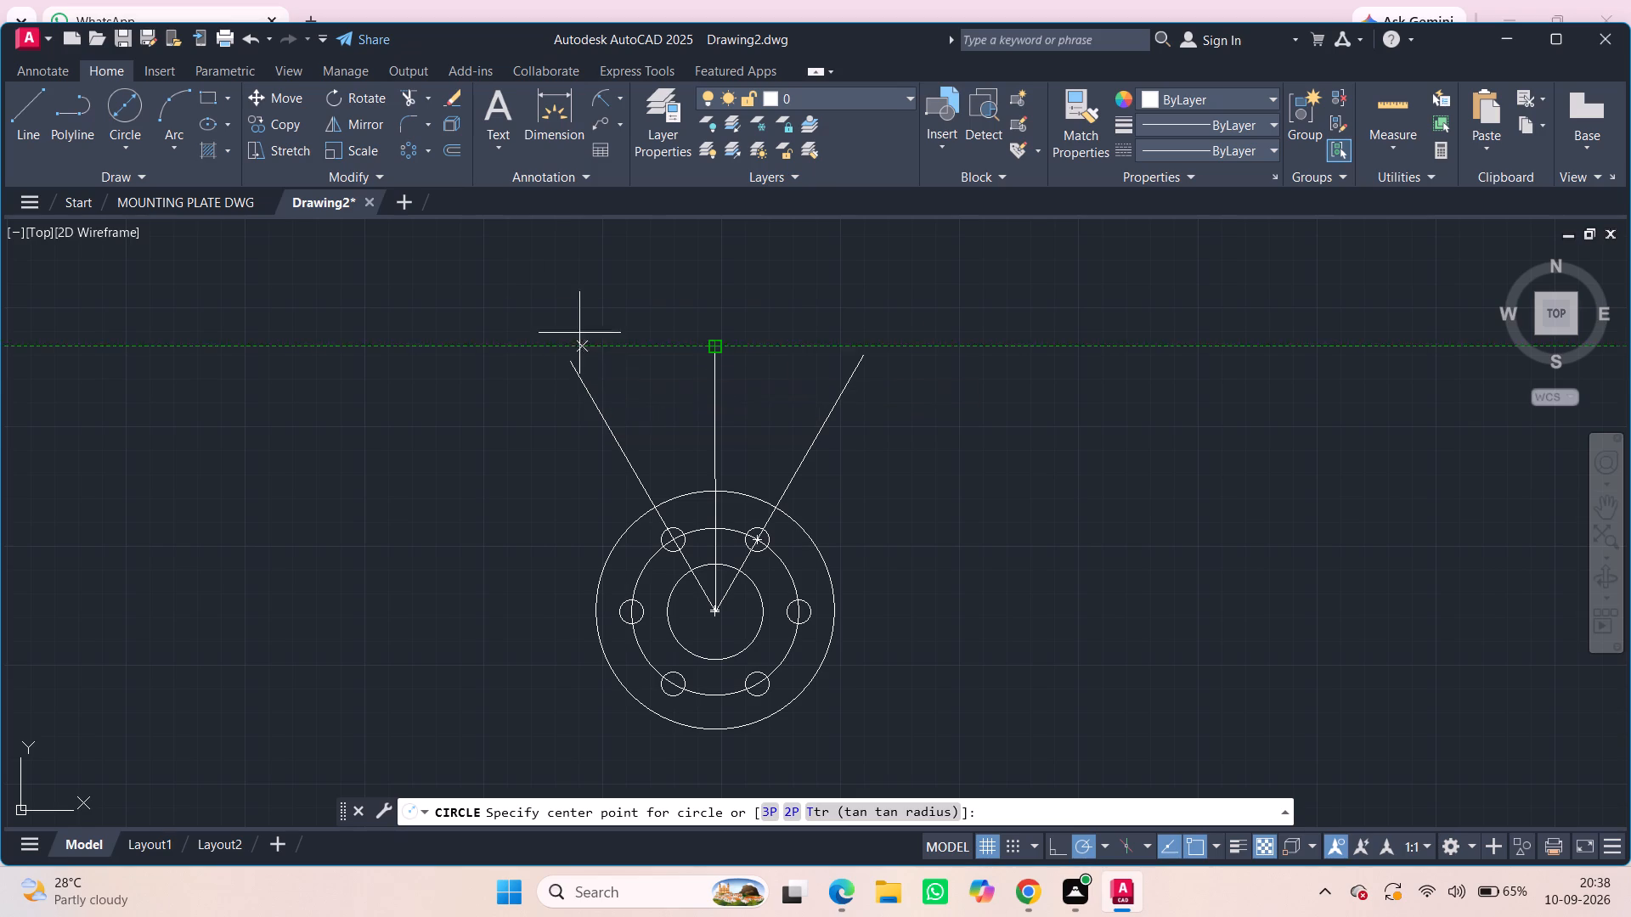
Draw two circles on the common centre of the part, with diameters 200 and 160.
click(126, 140)
click(181, 227)
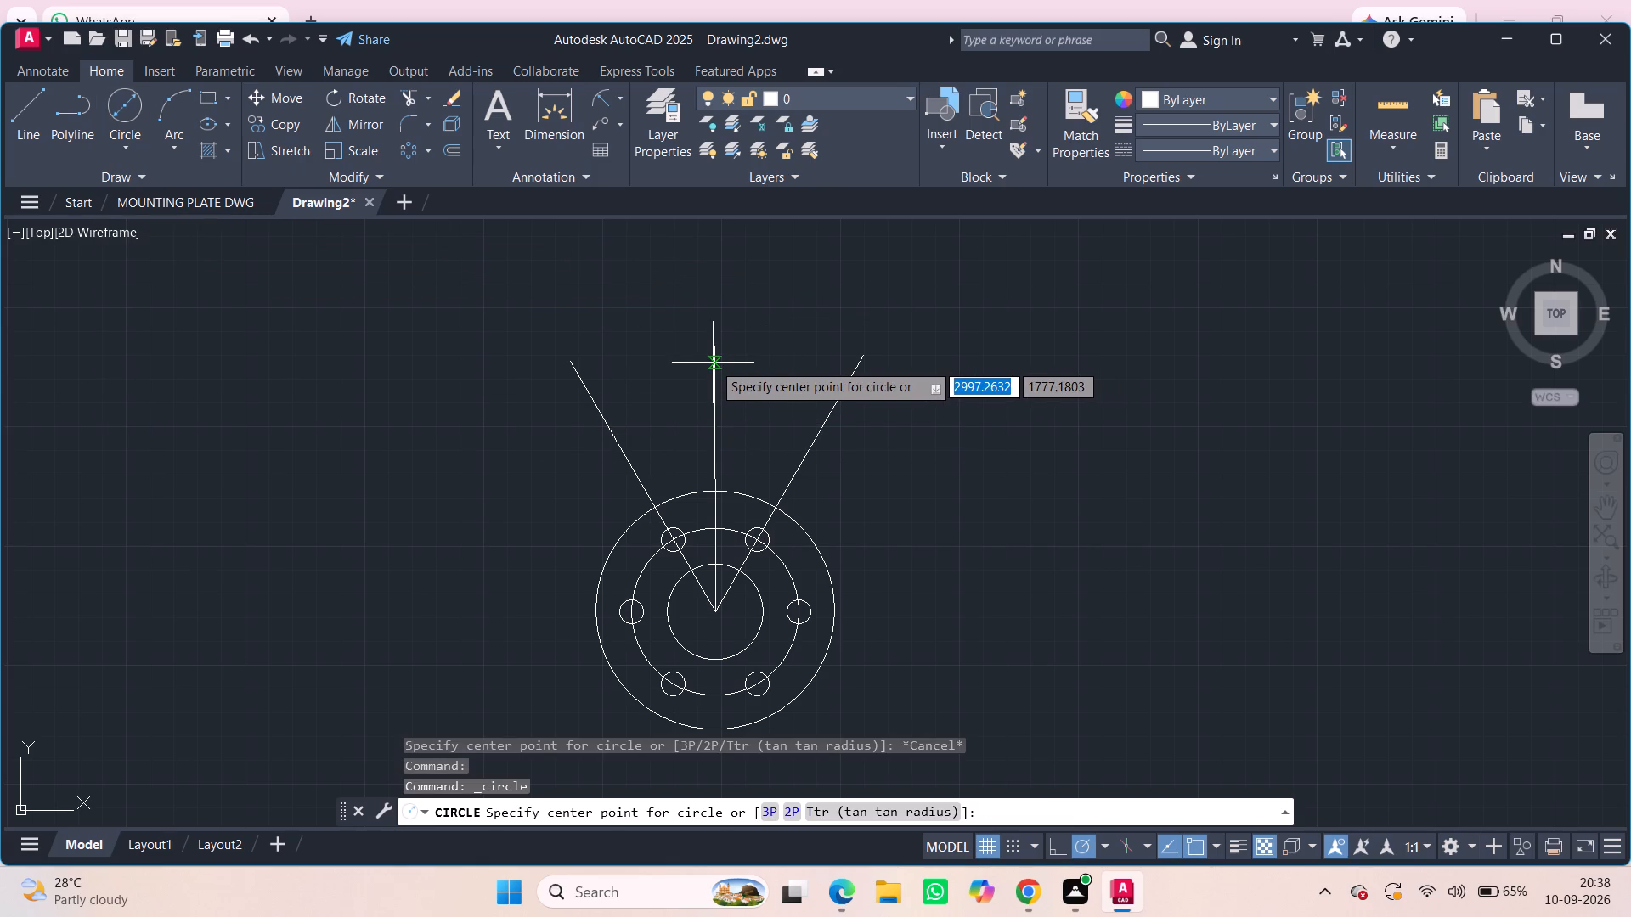
click(716, 606)
text(200)
key(Return)
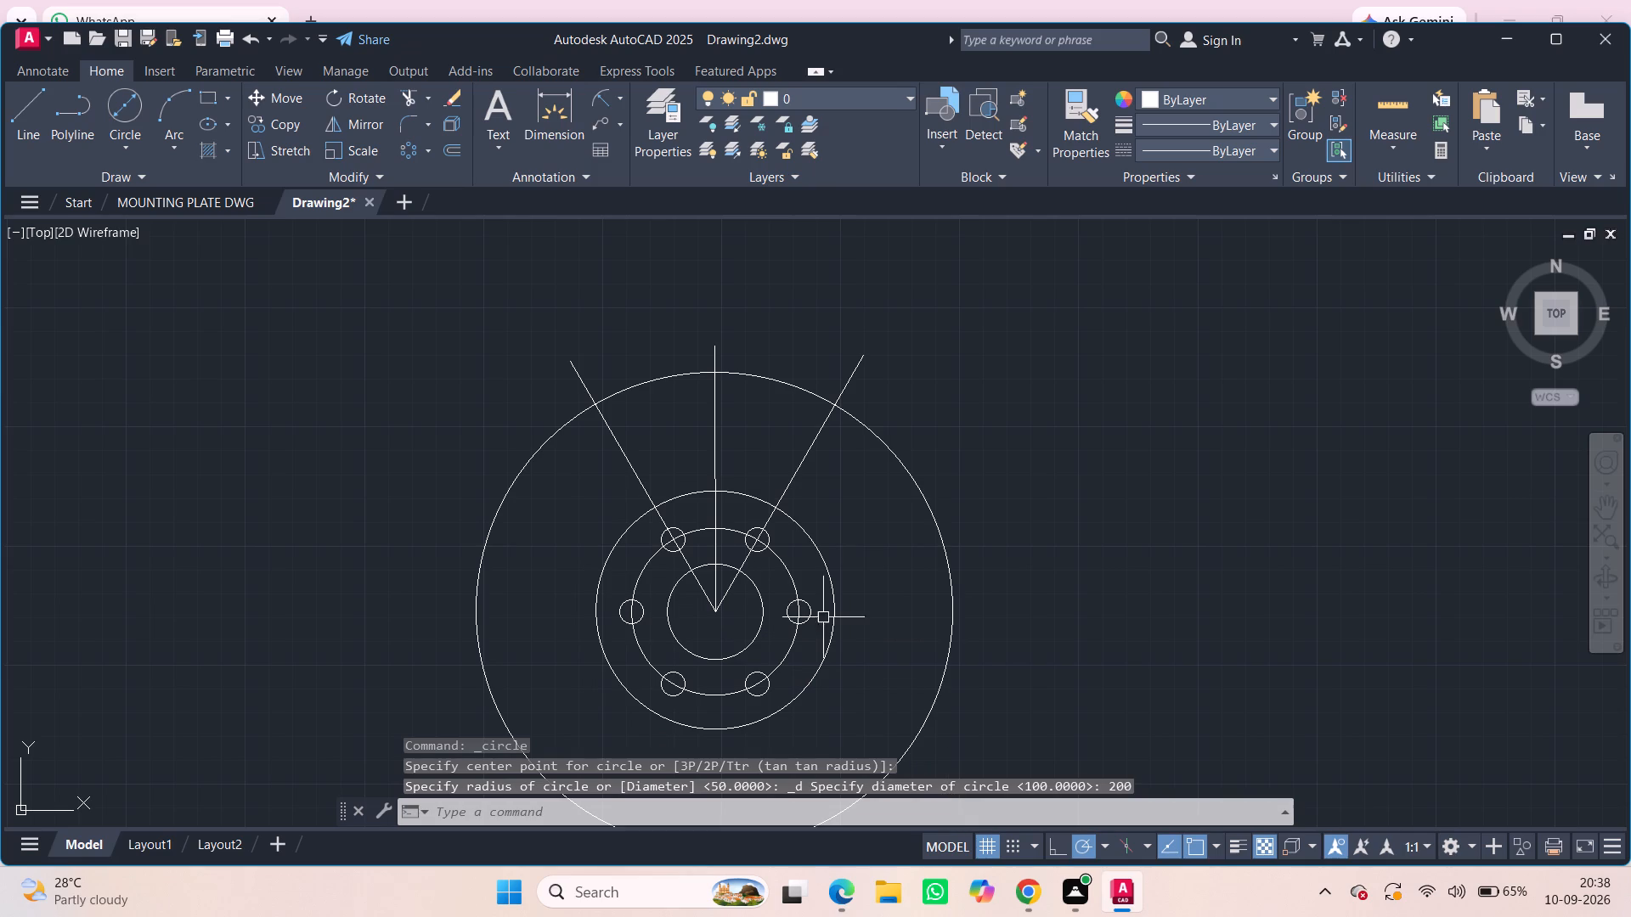
click(116, 104)
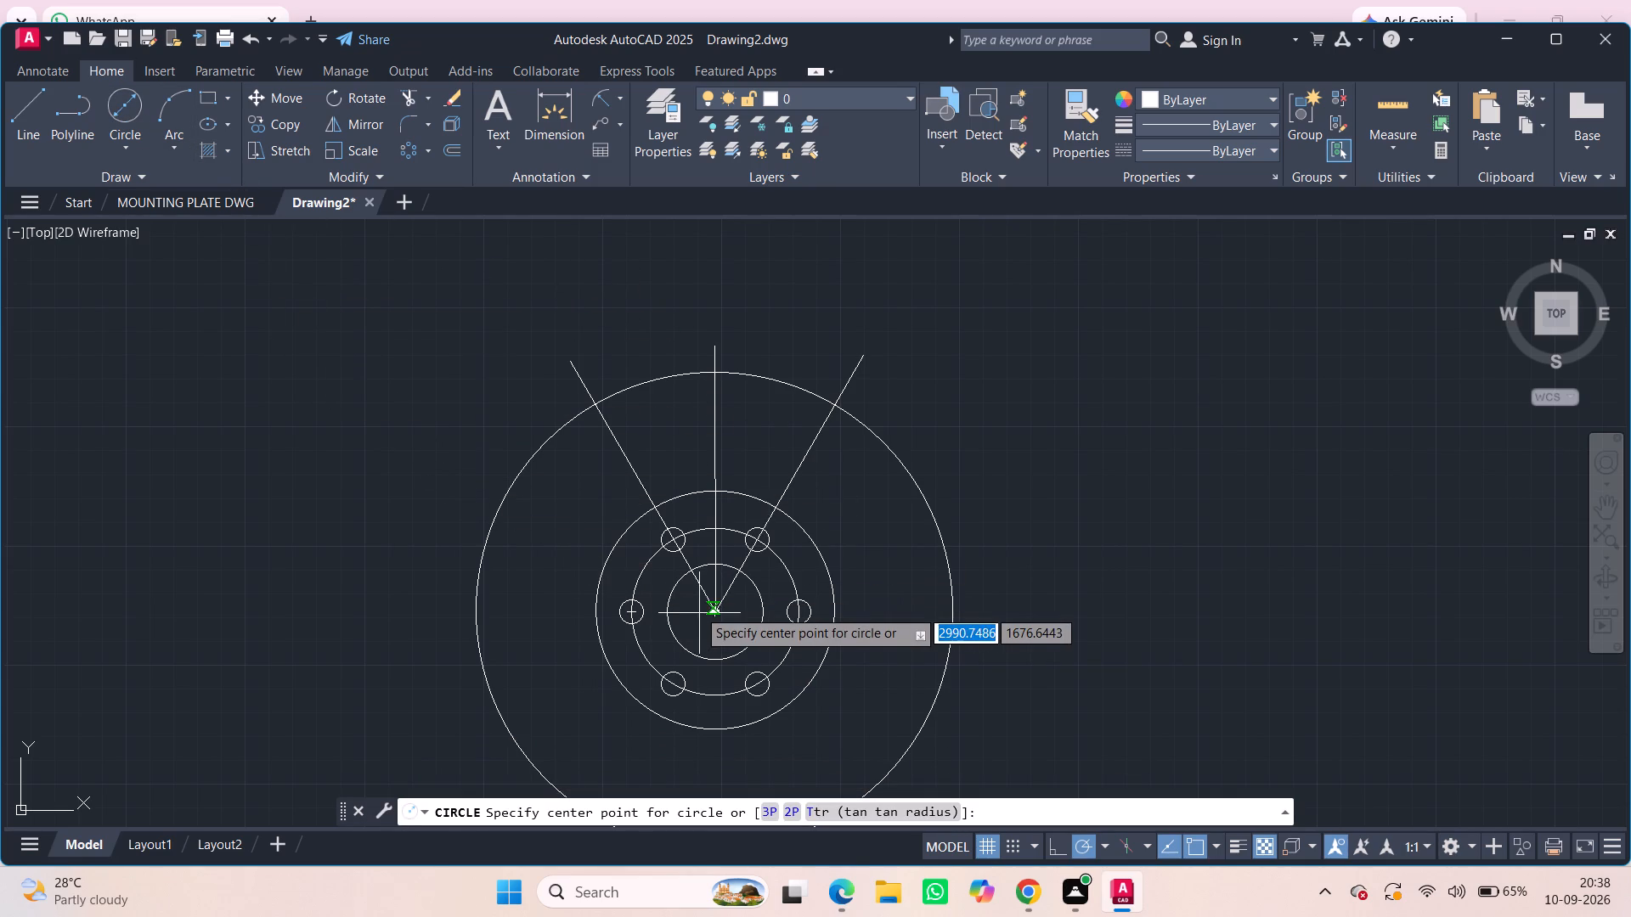
click(712, 610)
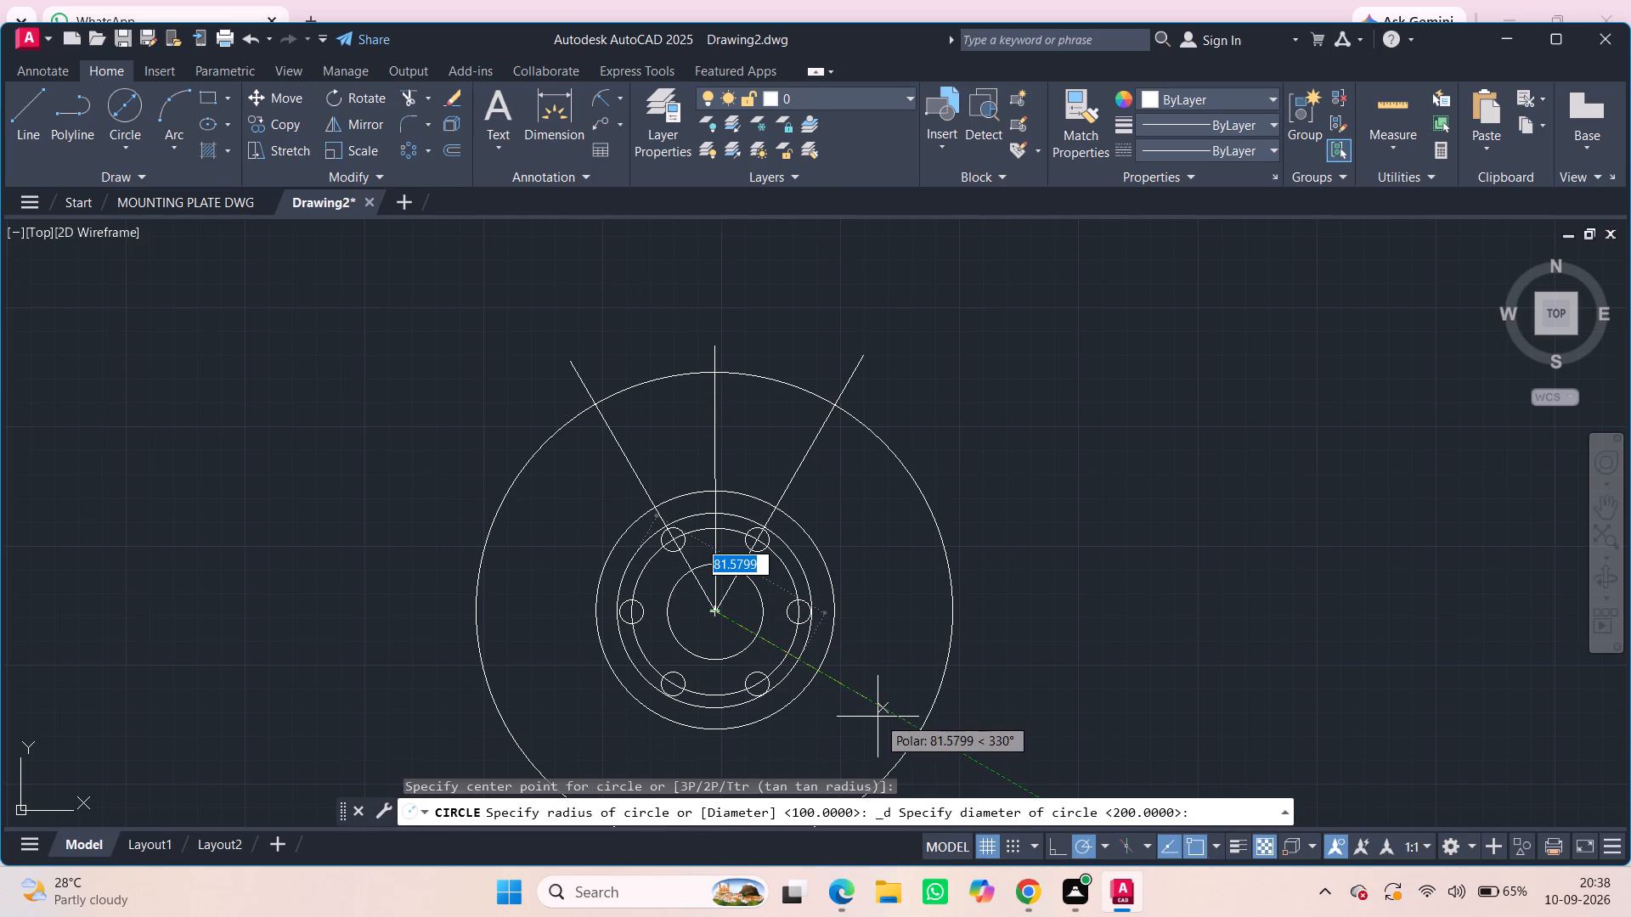
text(160)
key(Return)
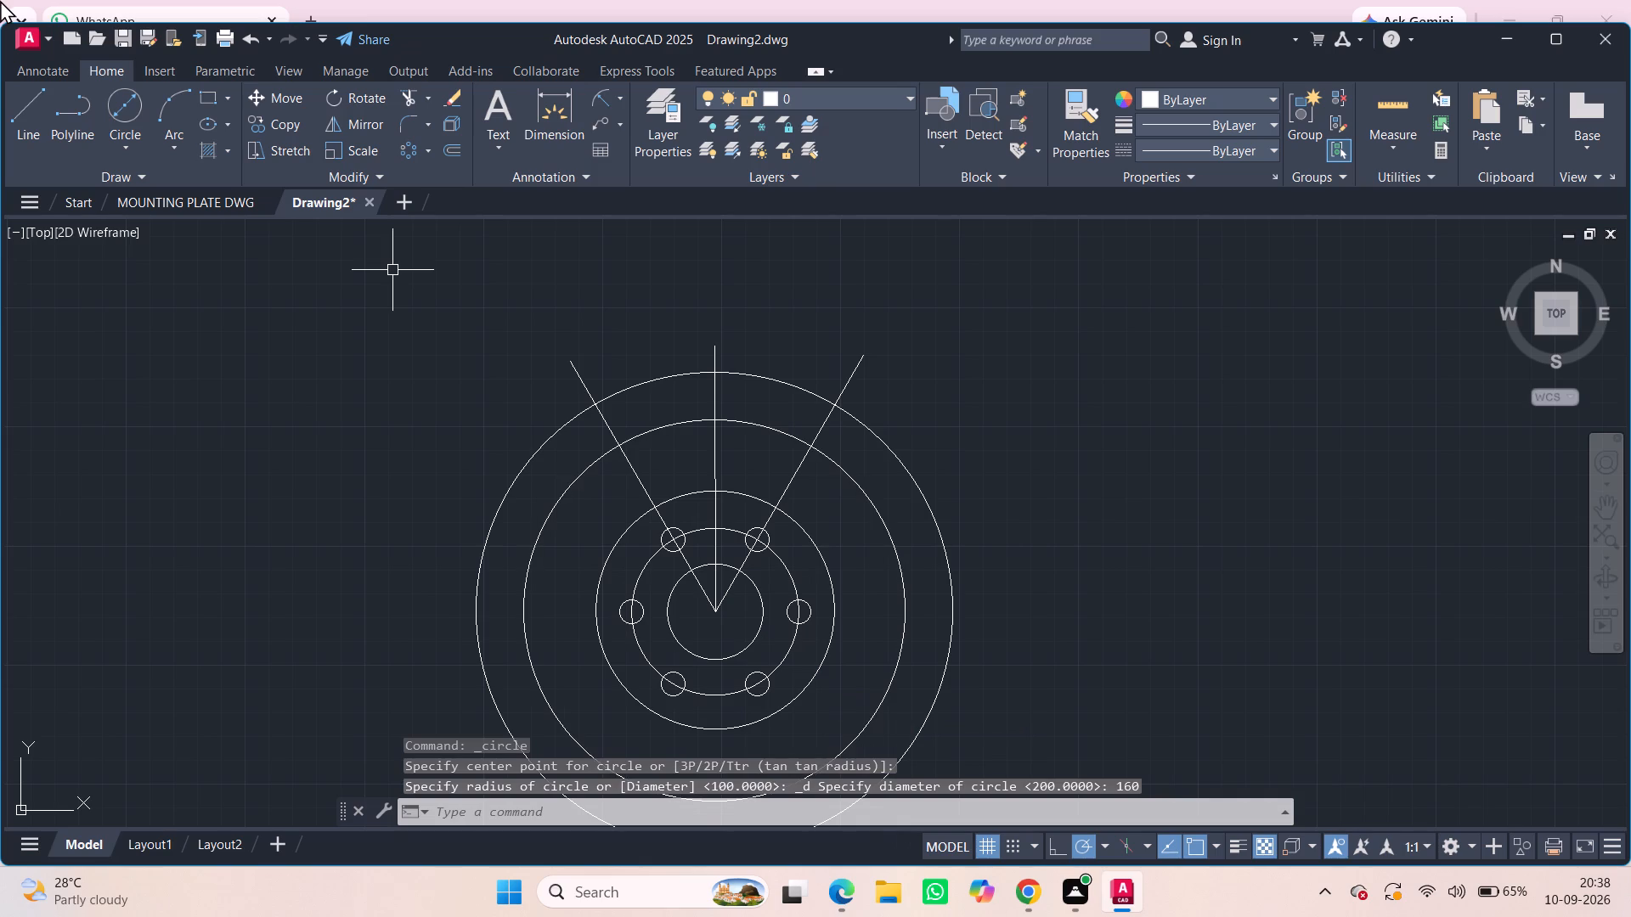
Add two more concentric circles on the same centre, with diameters 140 and 180.
click(121, 110)
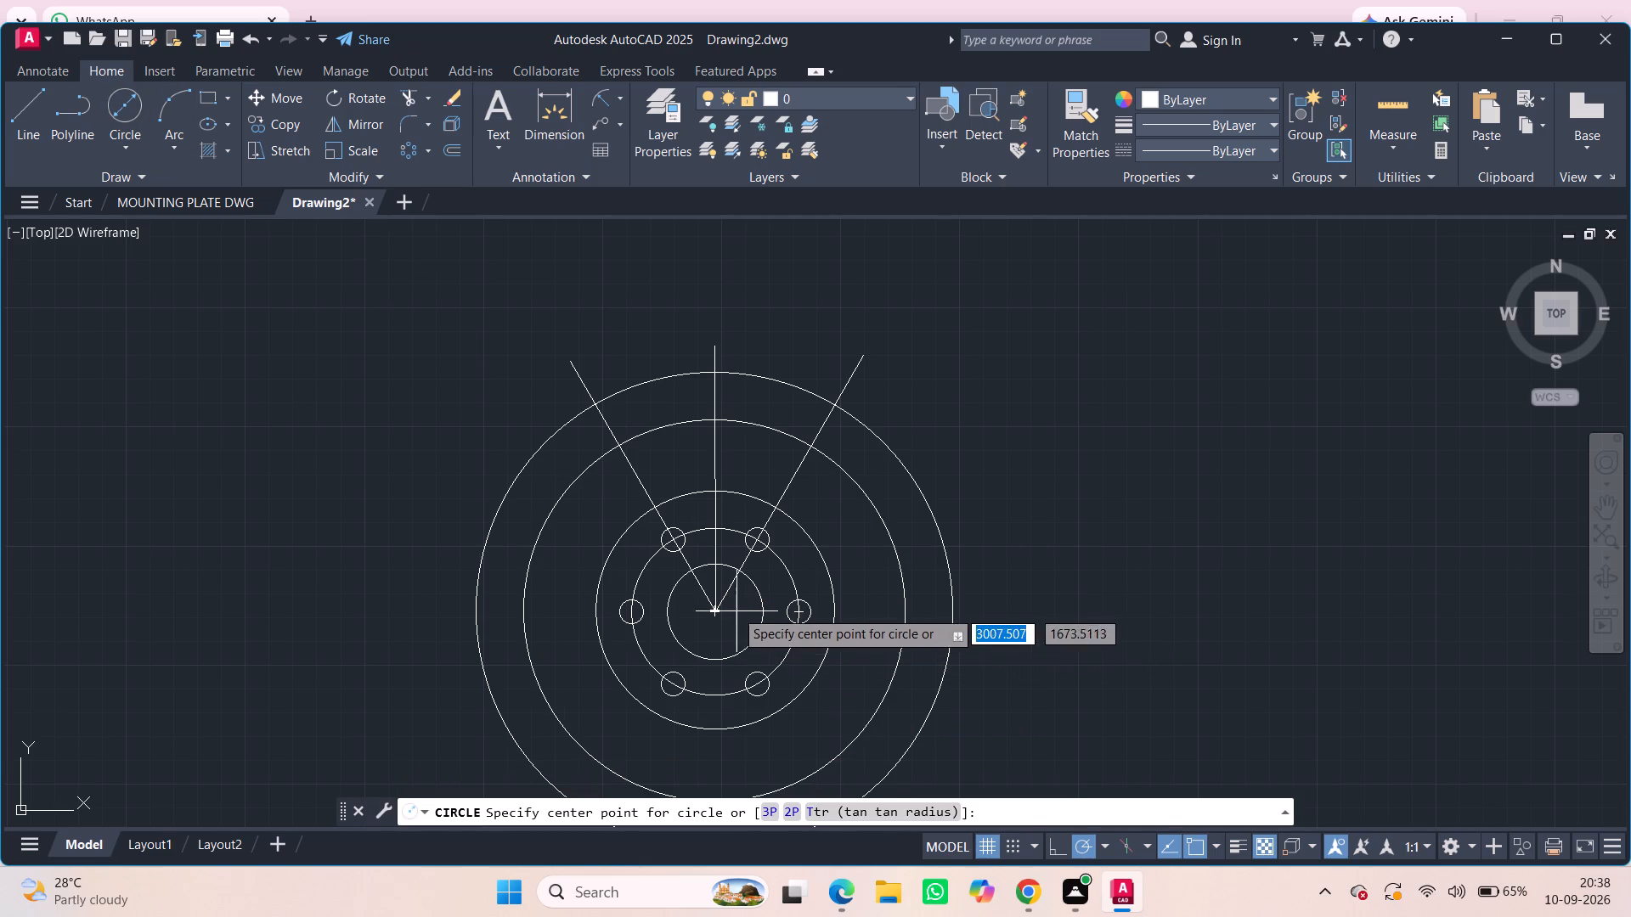
click(714, 608)
text(140)
key(Return)
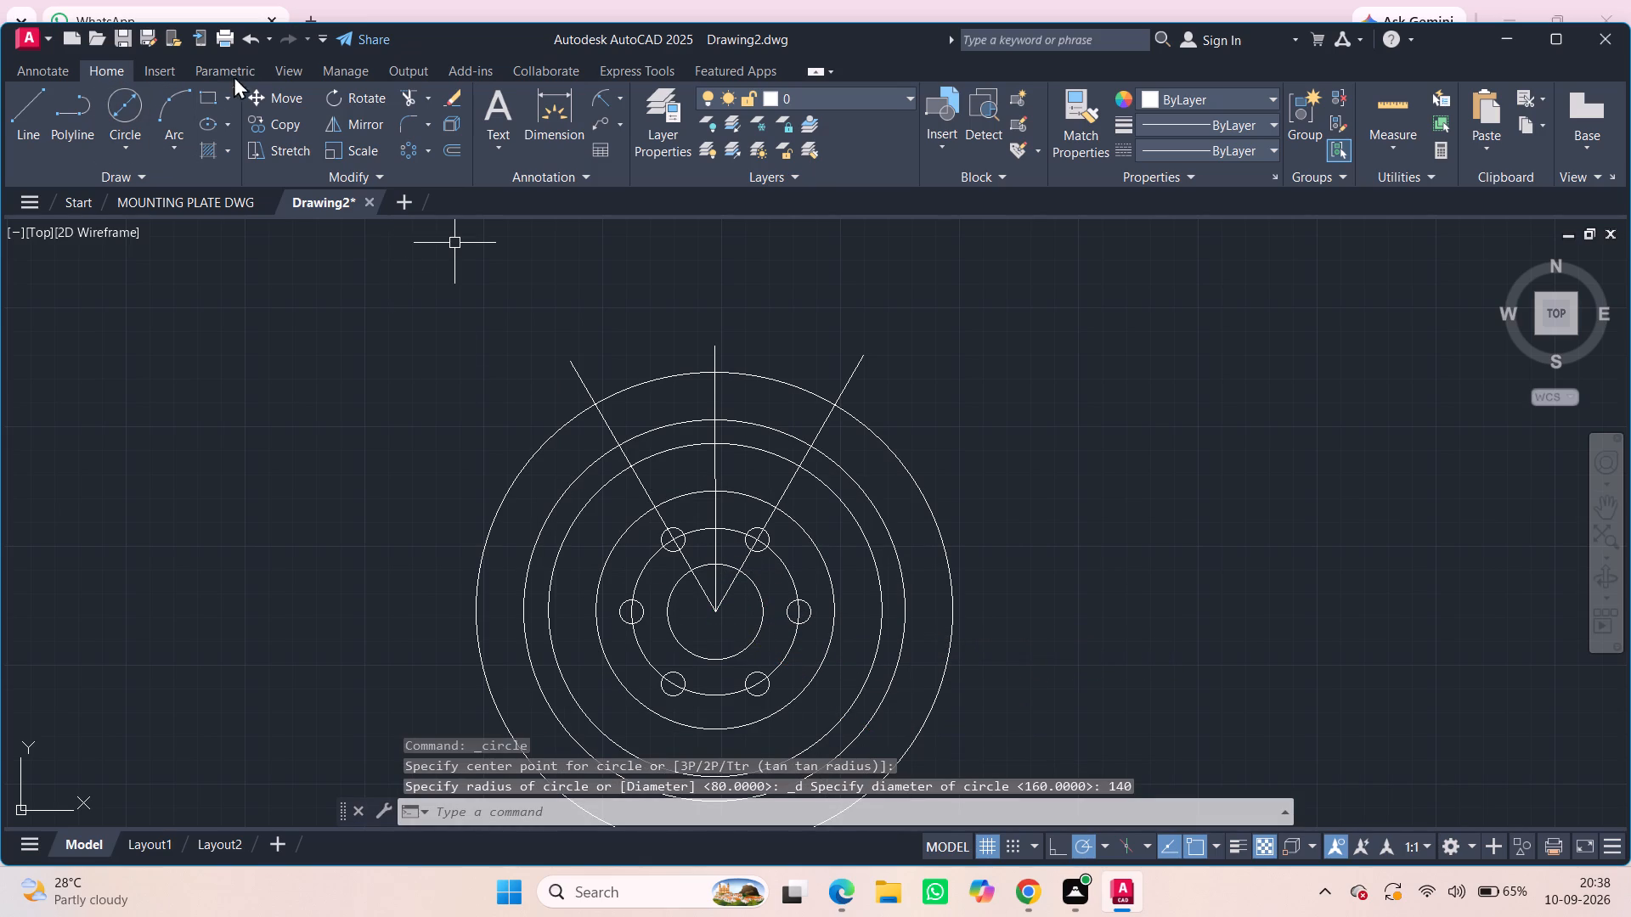
click(112, 110)
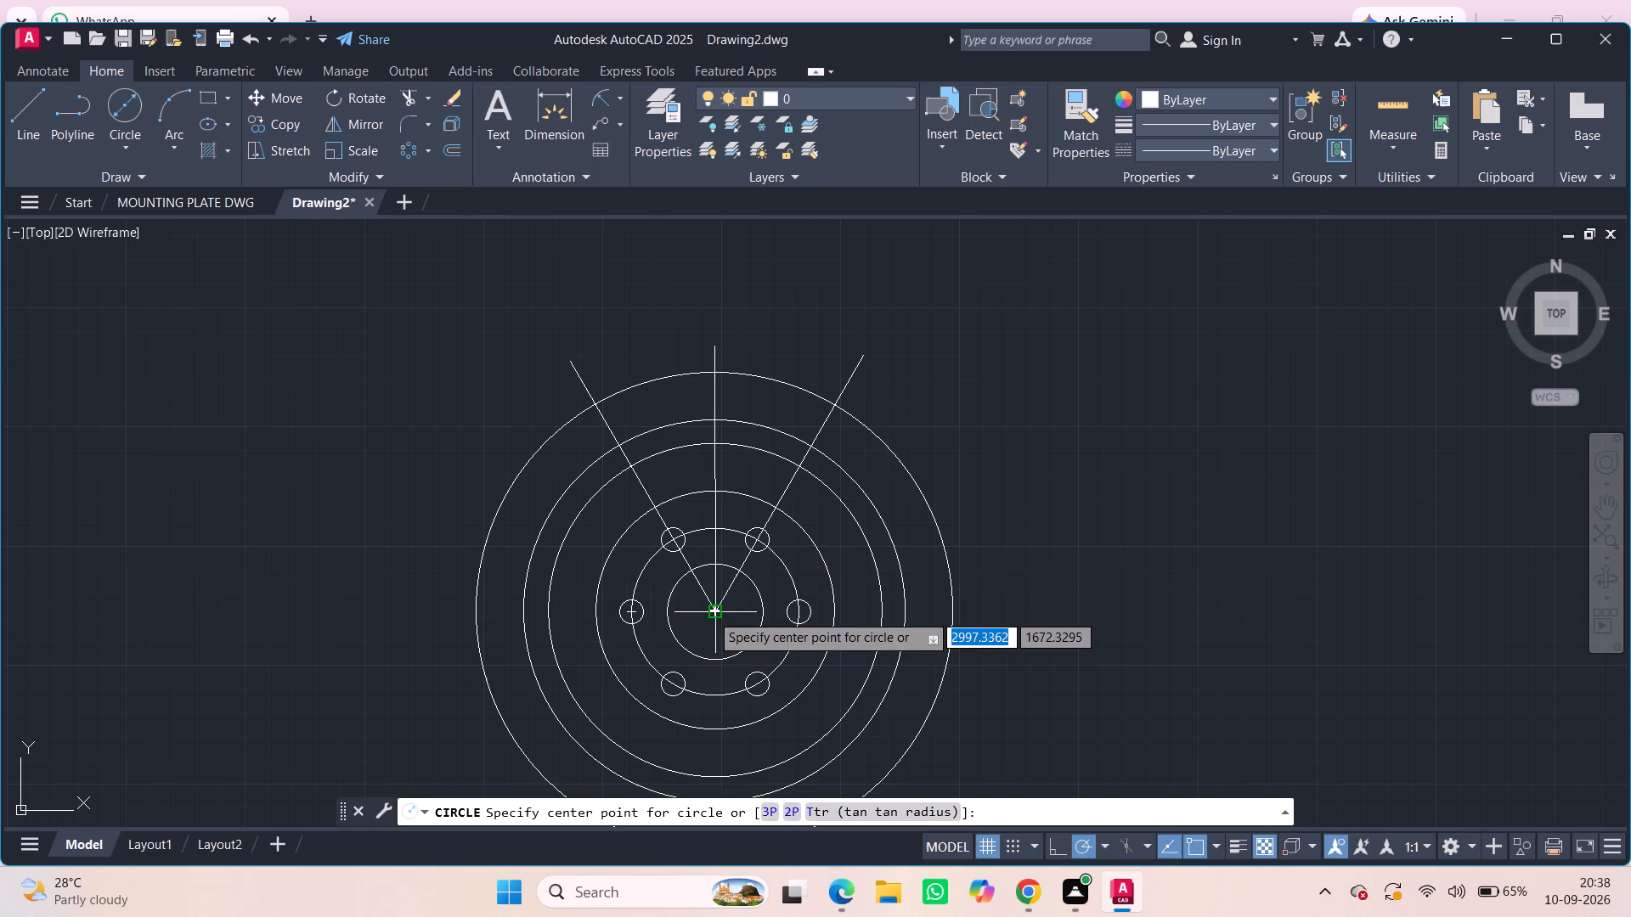
click(710, 613)
text(180)
key(Return)
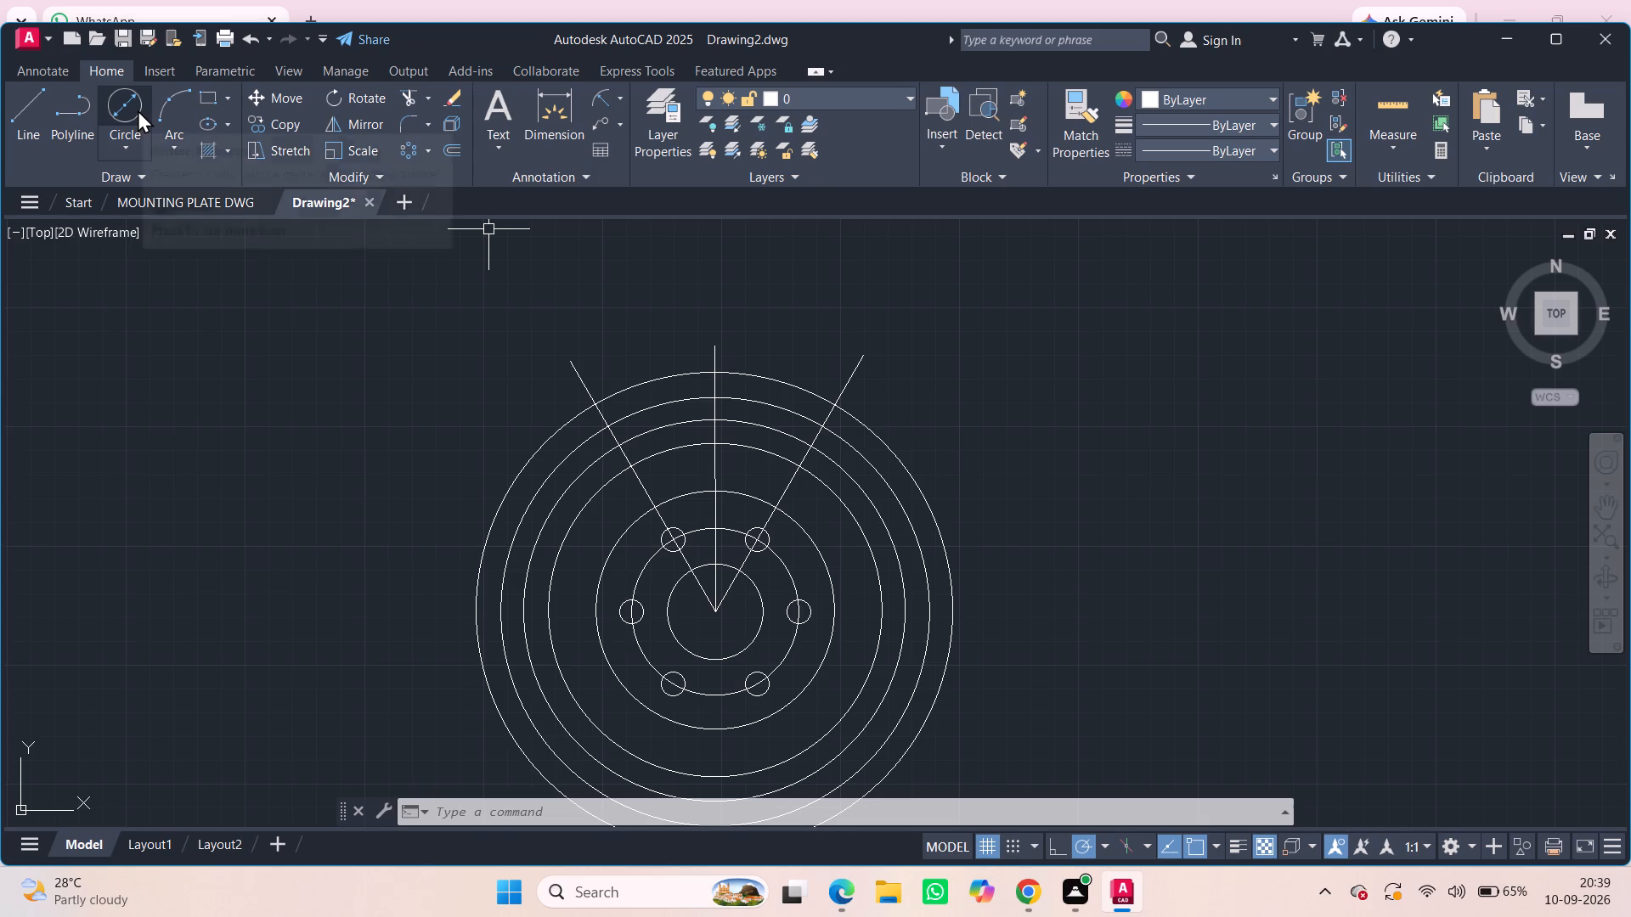
Draw two radius 10 circles centred where the two slanted radial lines cross the 160-diameter circle.
click(132, 155)
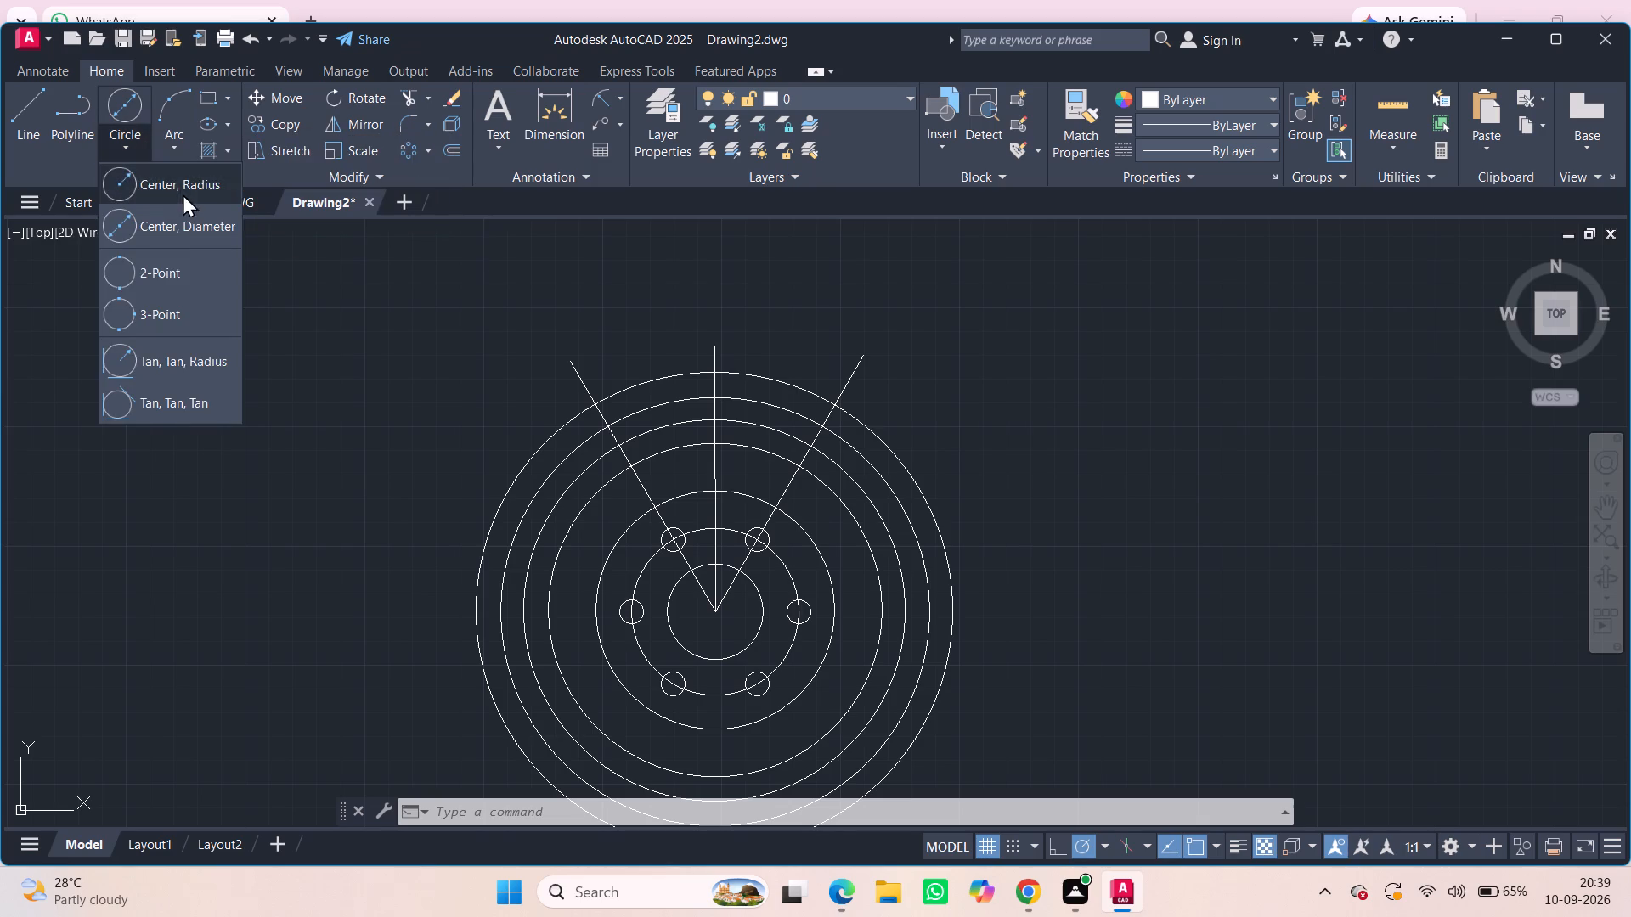
click(185, 183)
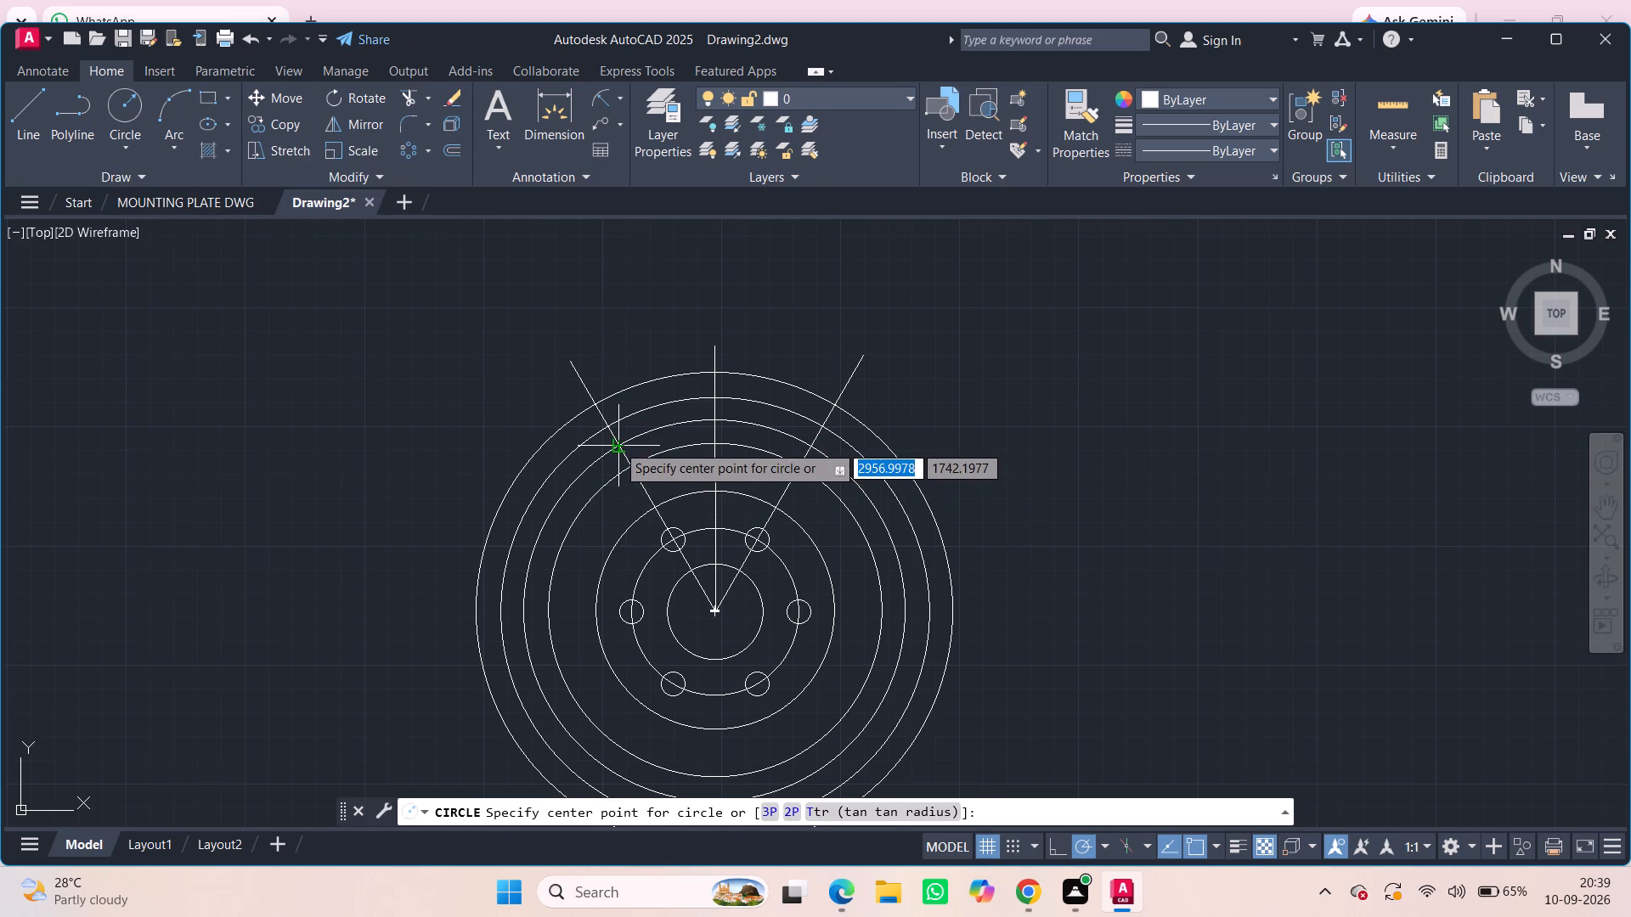
click(617, 444)
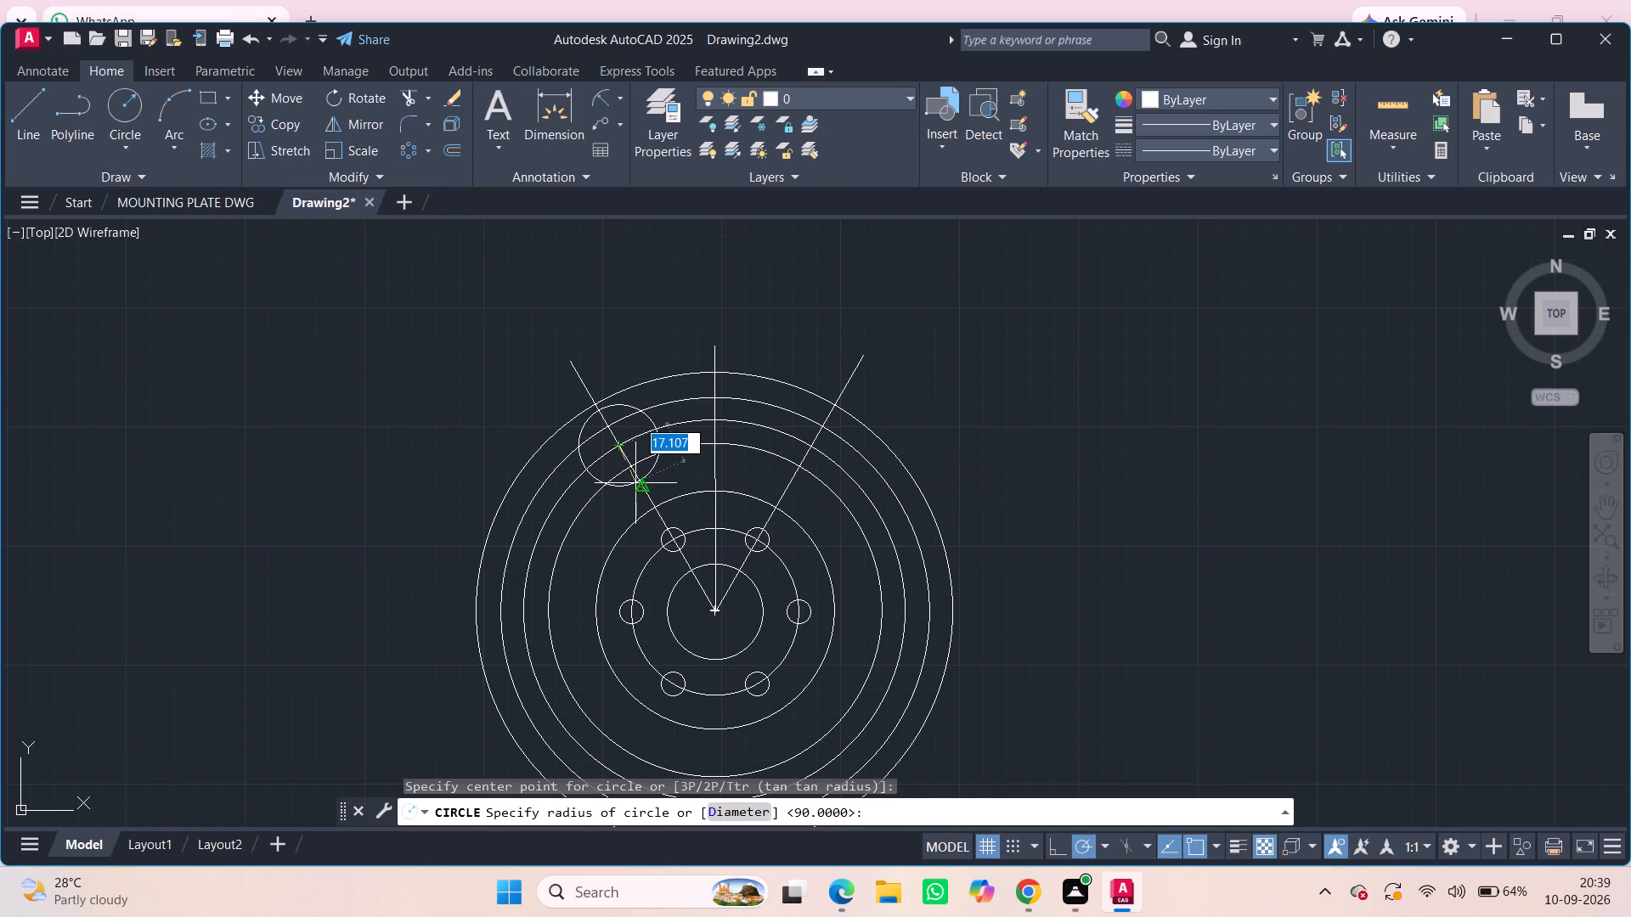
text(10)
key(Return)
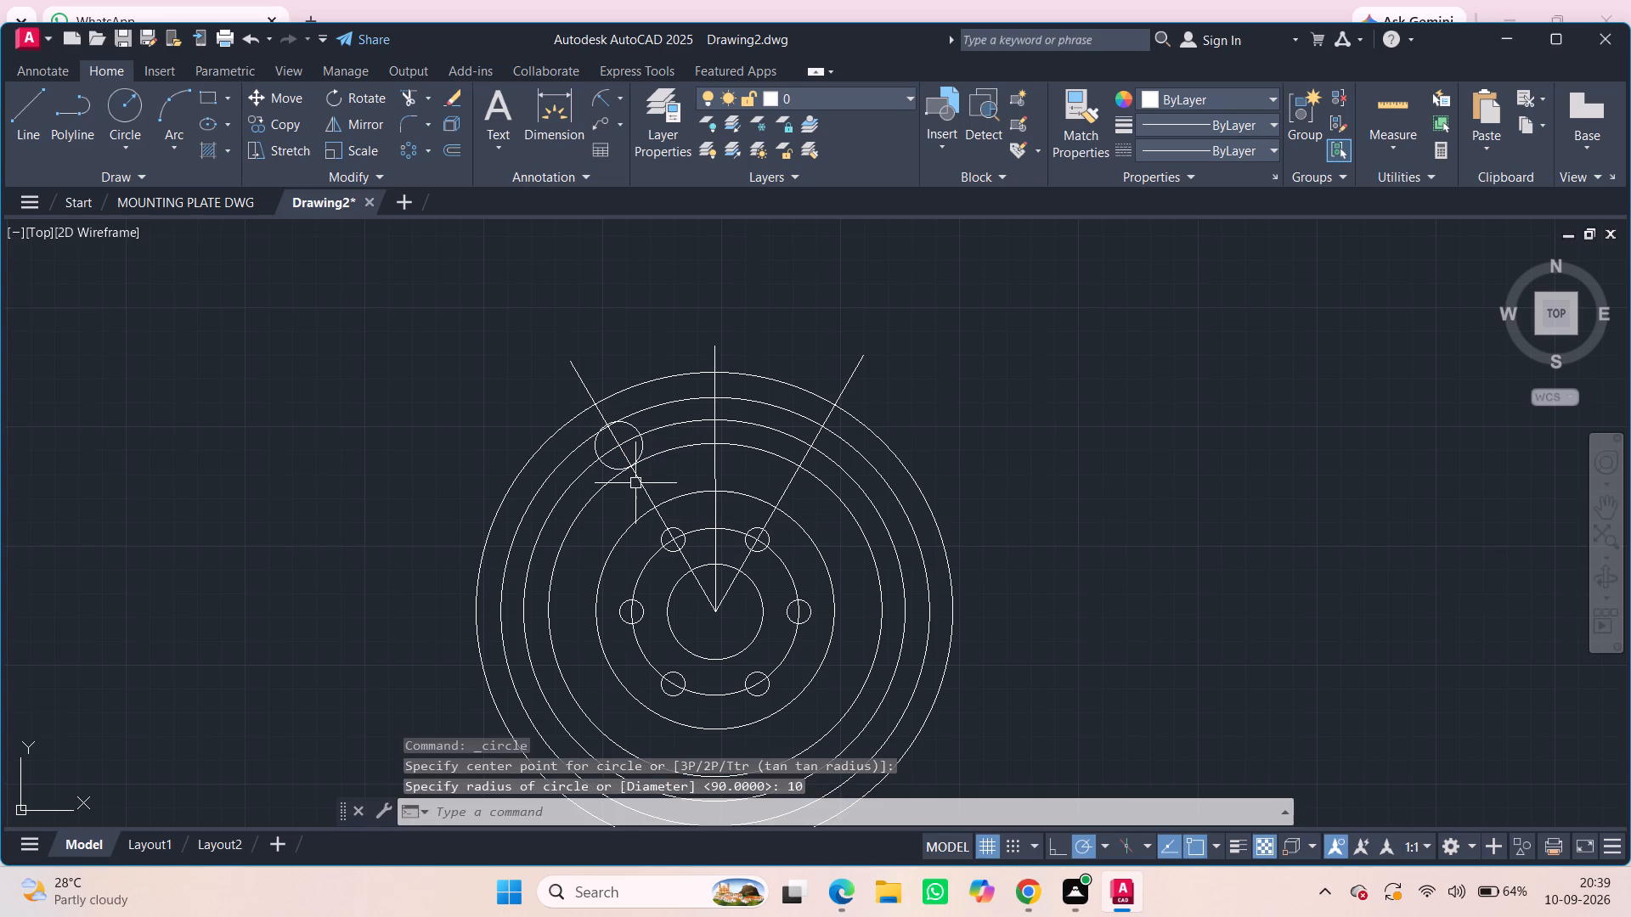
click(124, 109)
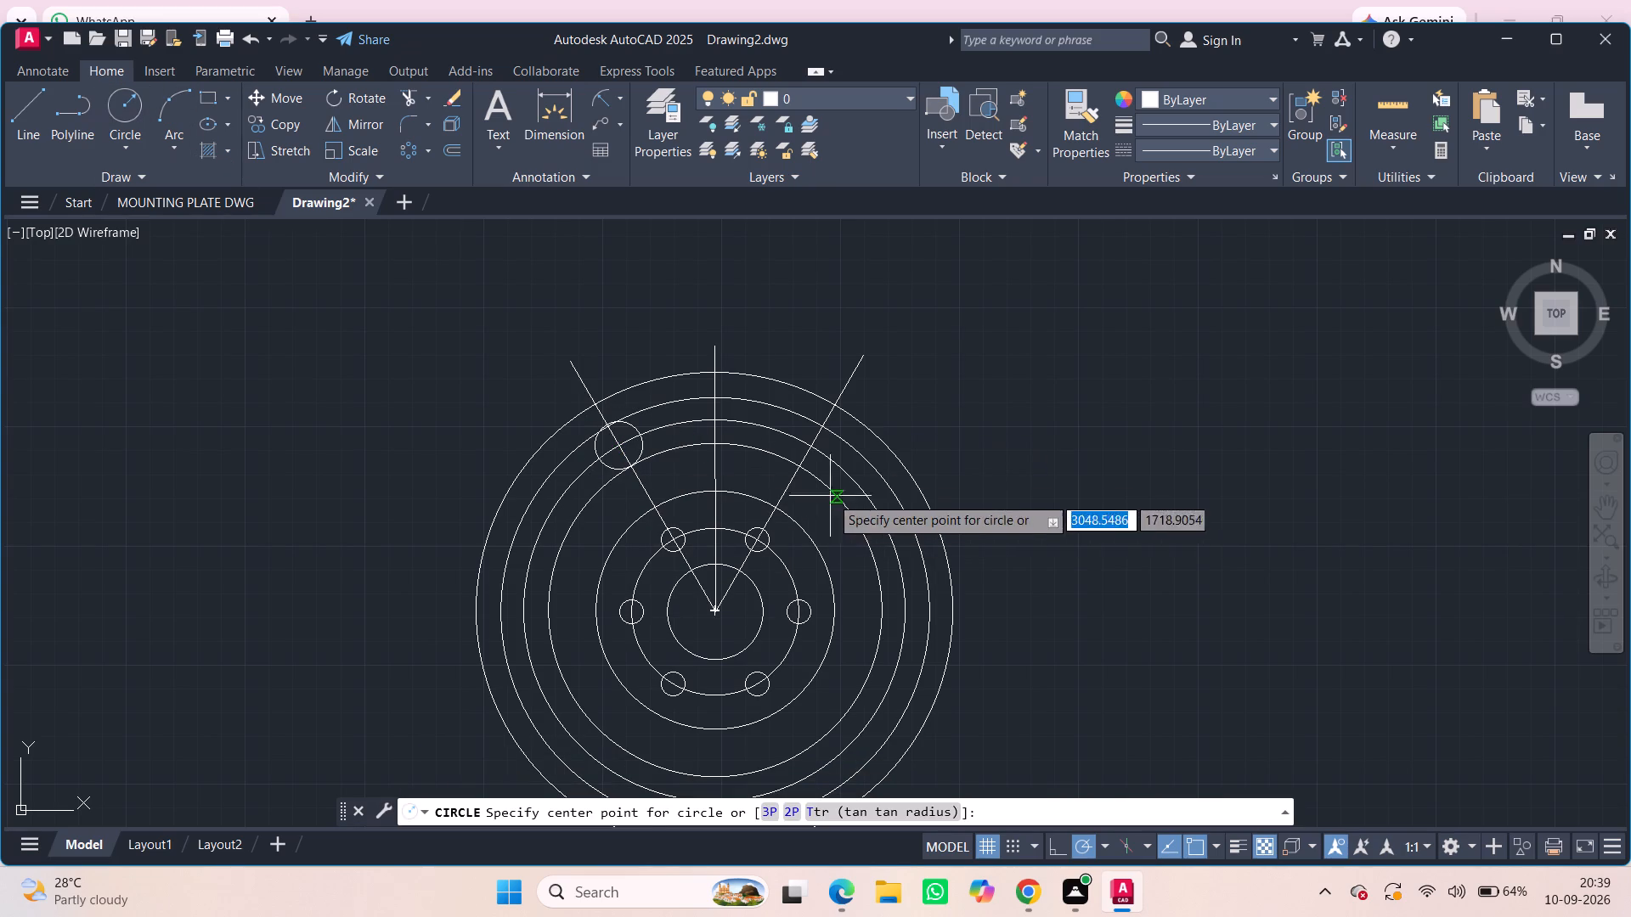
click(810, 441)
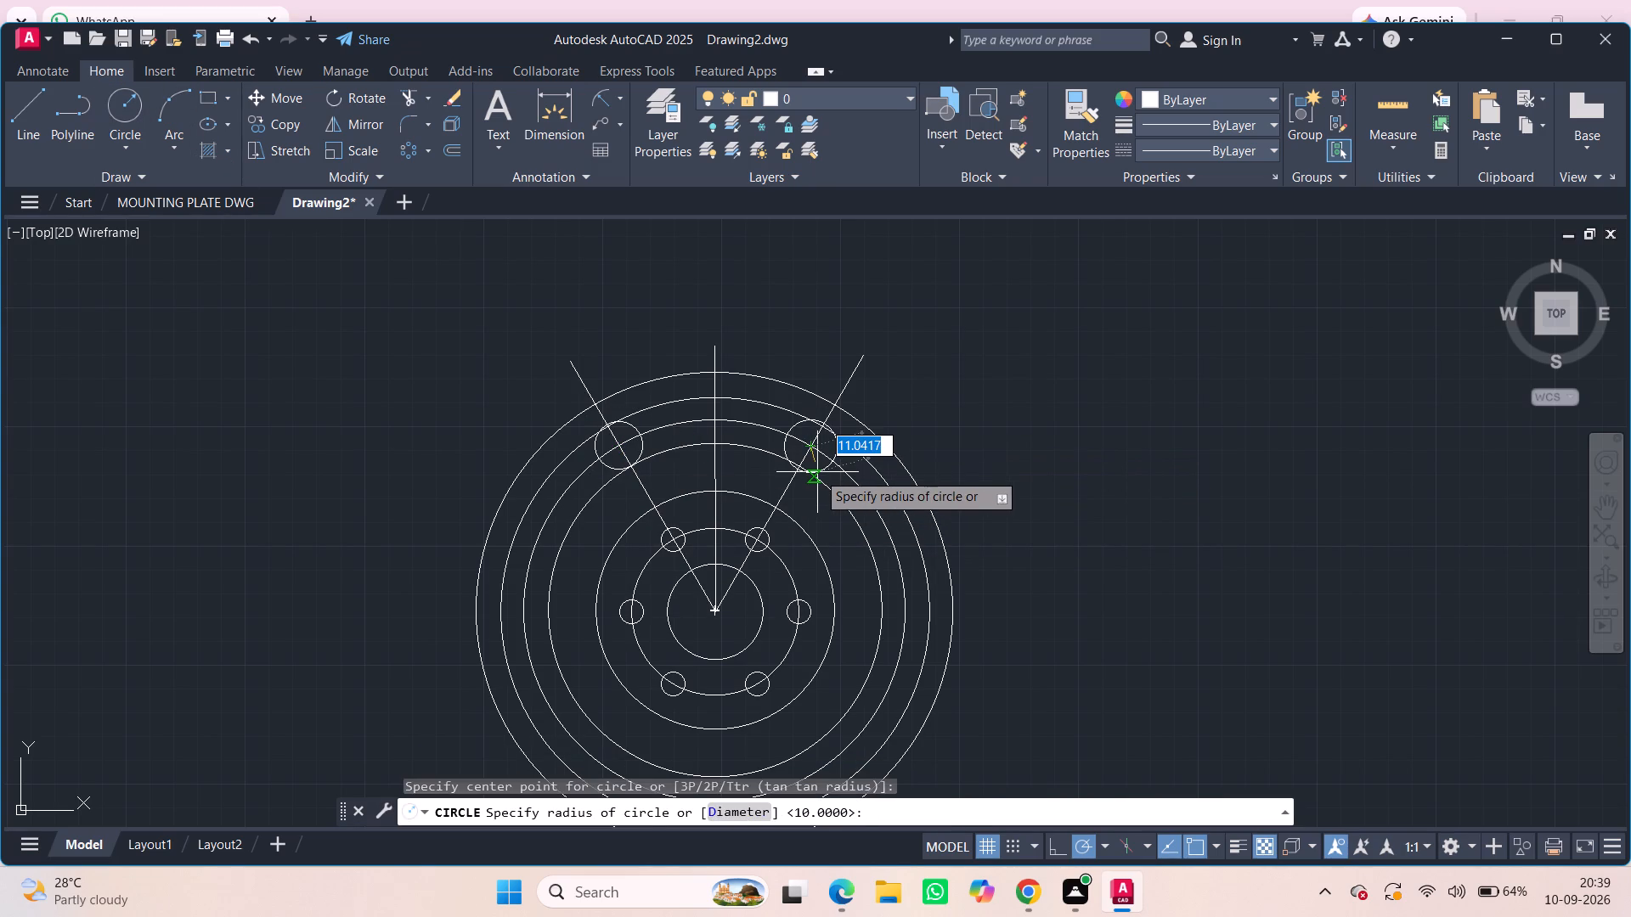
text(10)
key(Return)
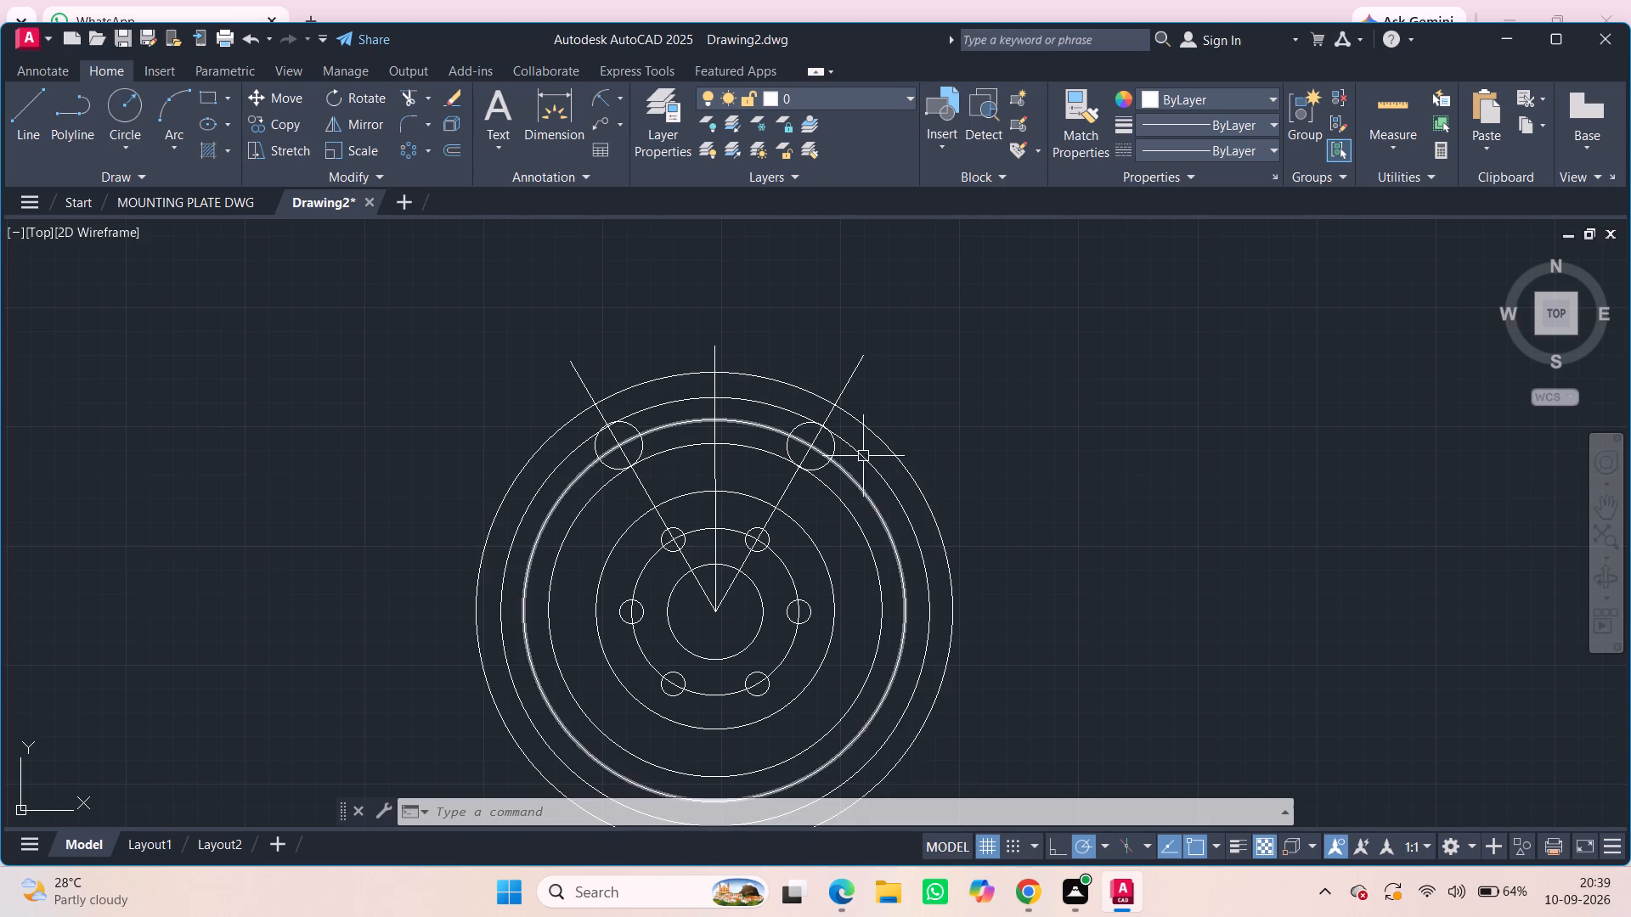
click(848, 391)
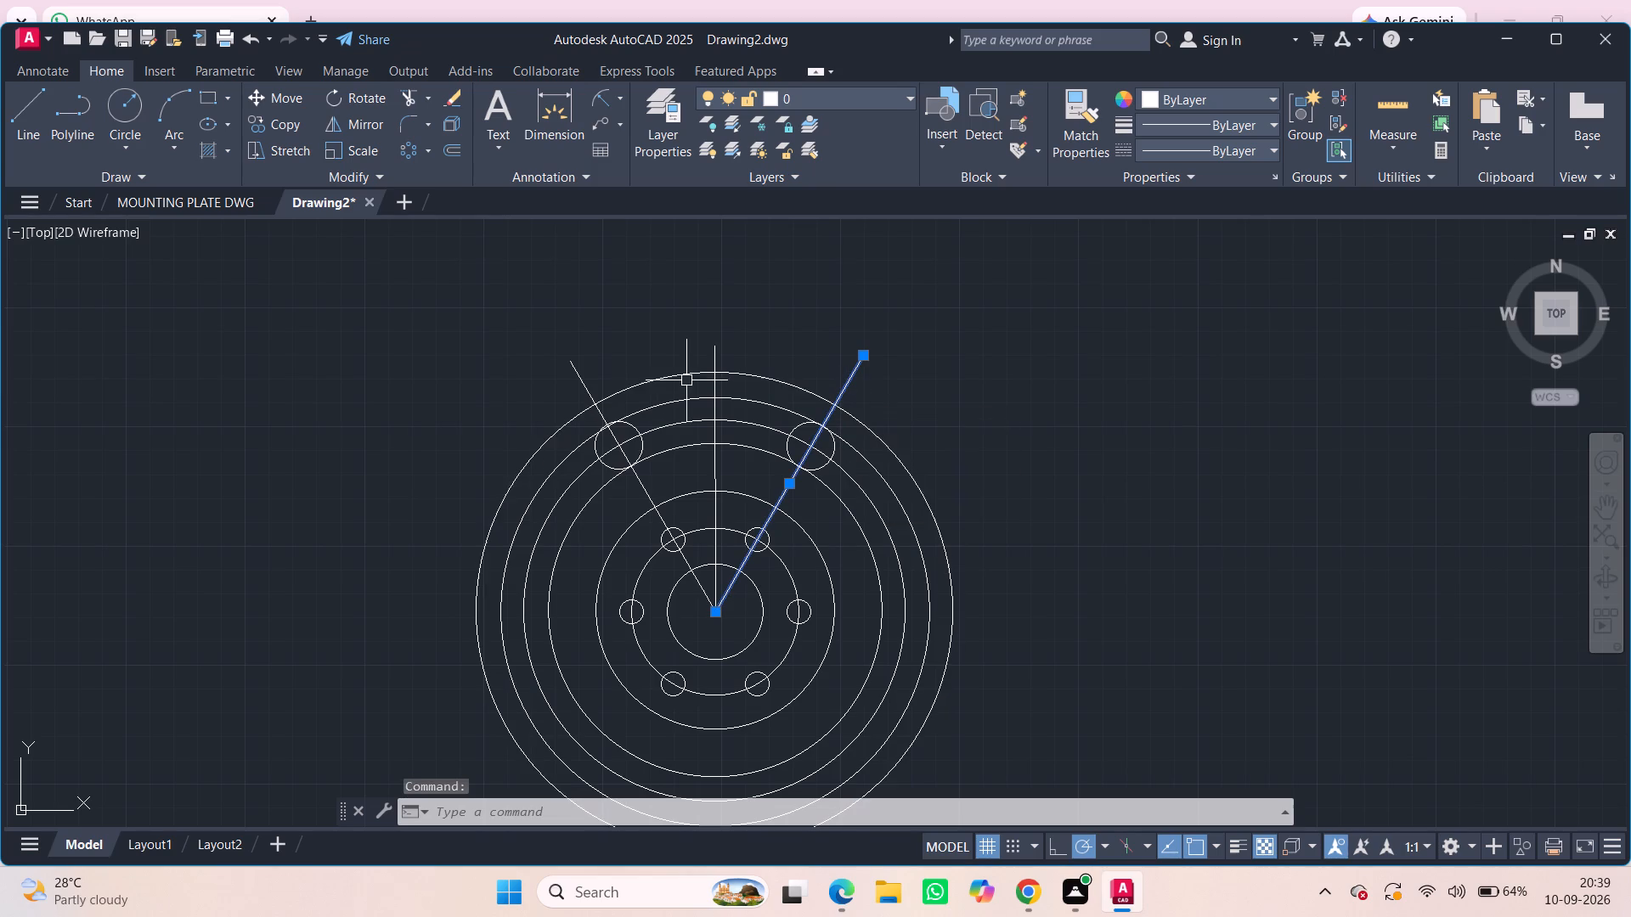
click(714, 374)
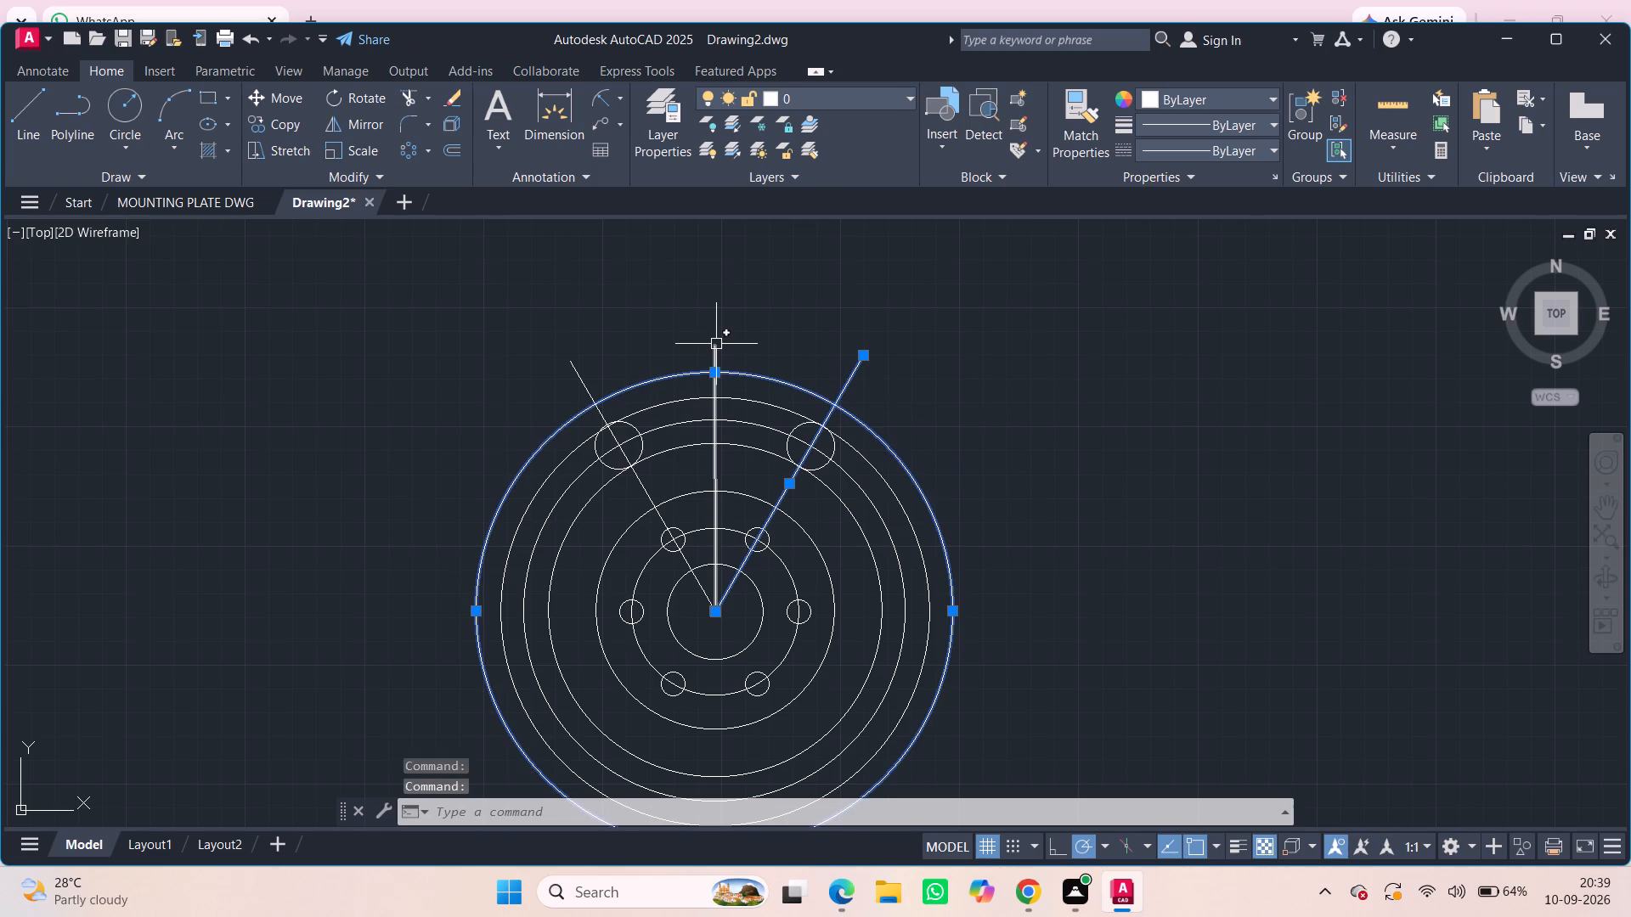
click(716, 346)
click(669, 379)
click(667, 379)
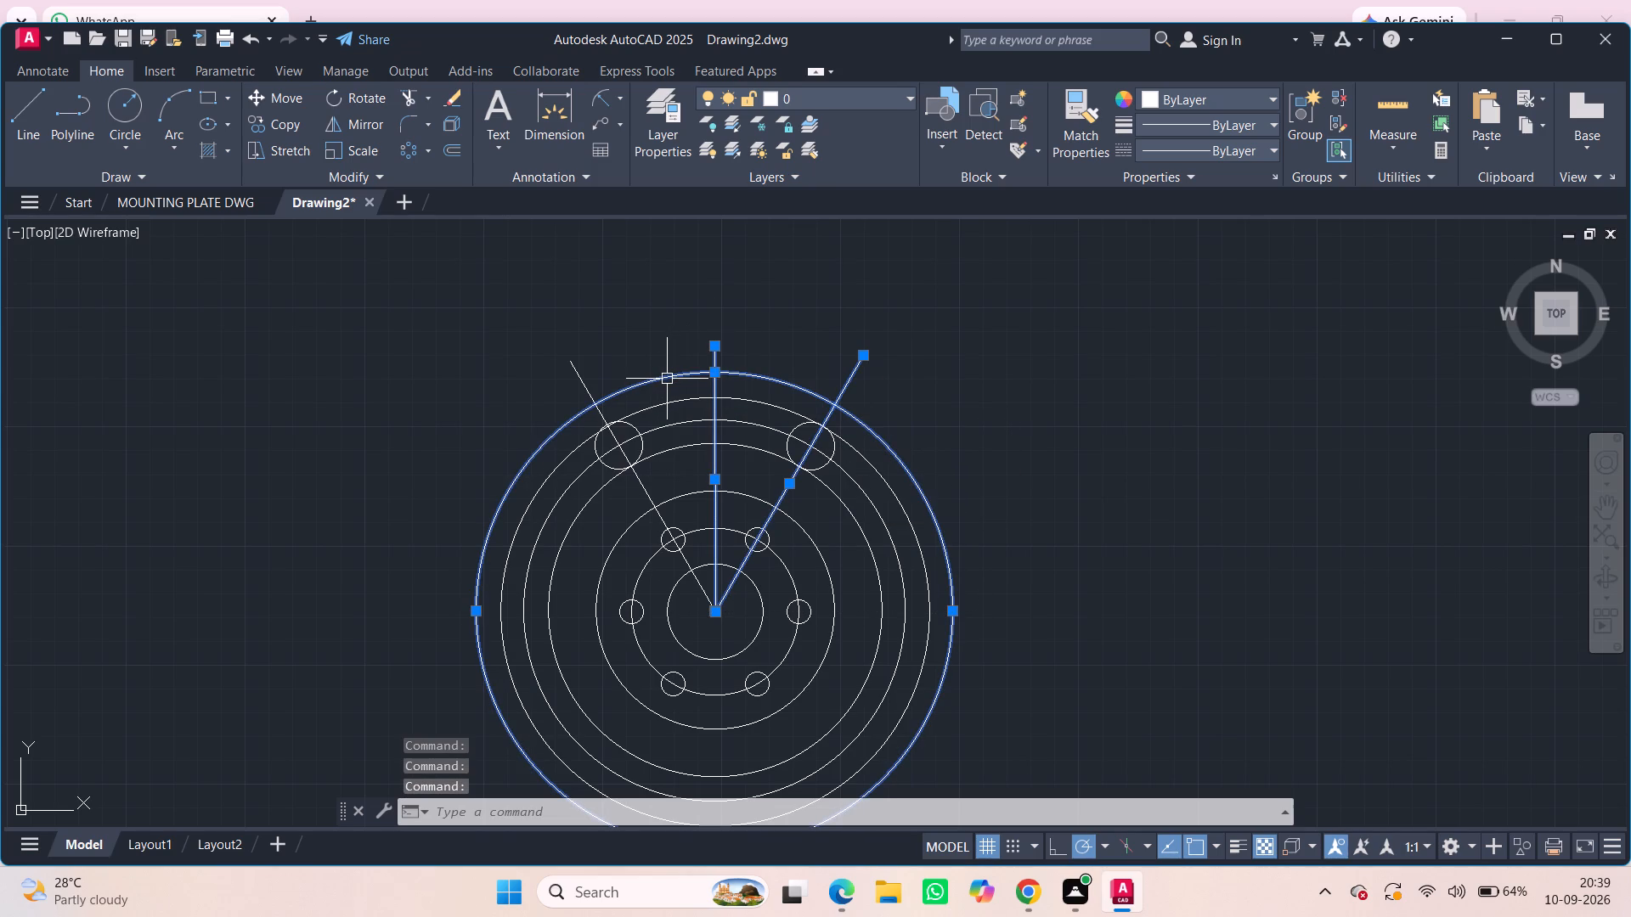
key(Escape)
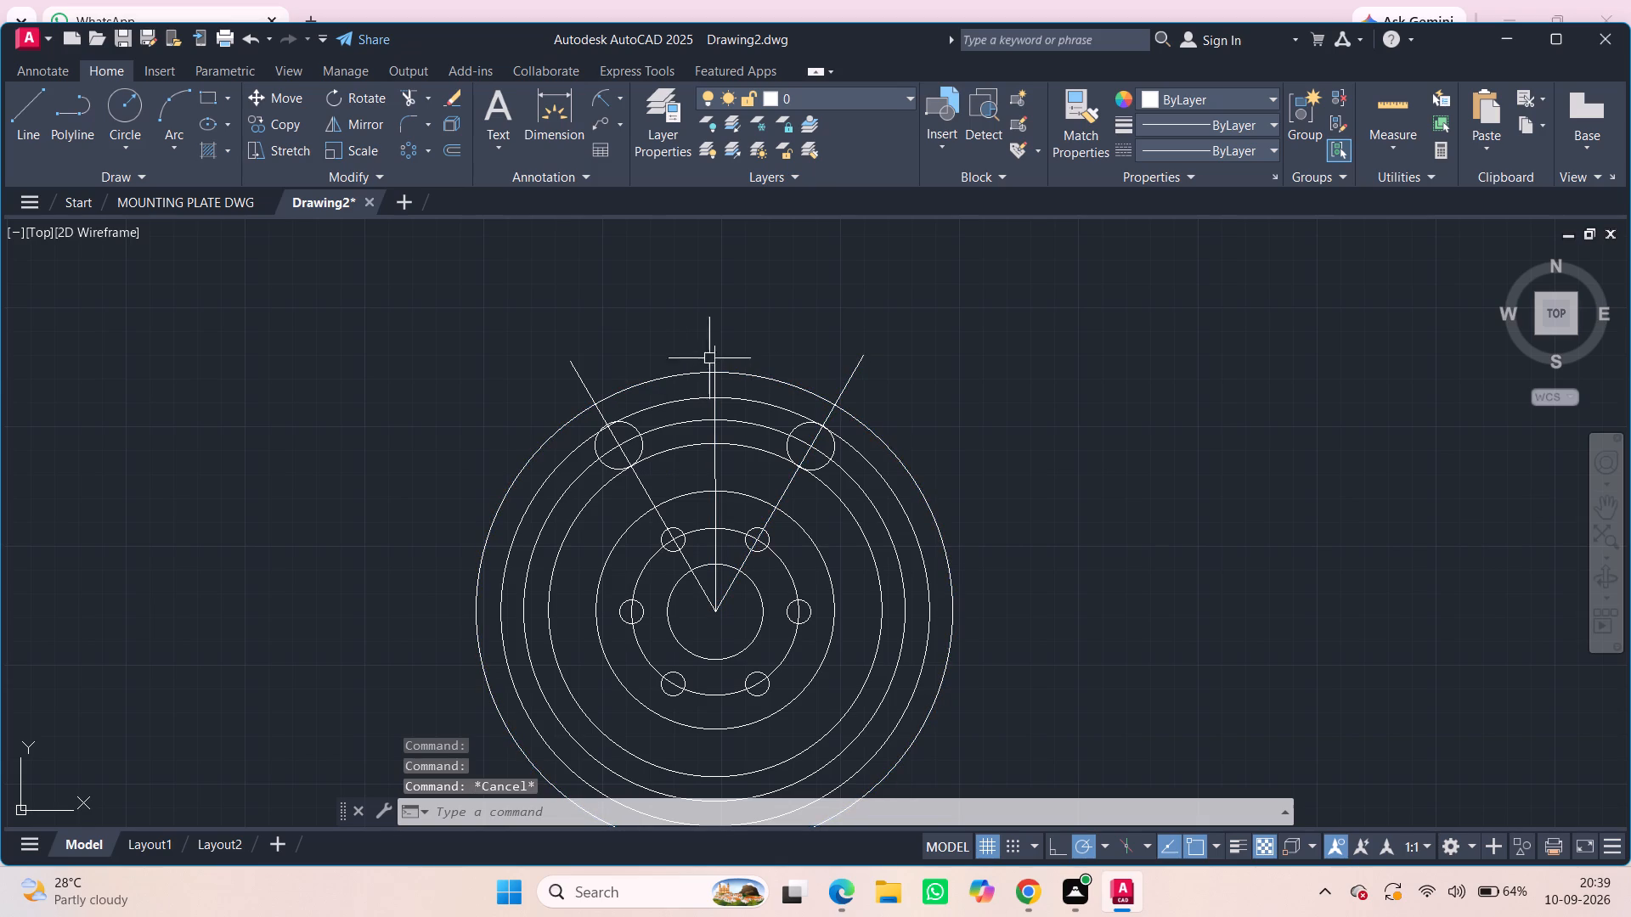
Delete the vertical radial line and the two slanted radial lines.
click(717, 353)
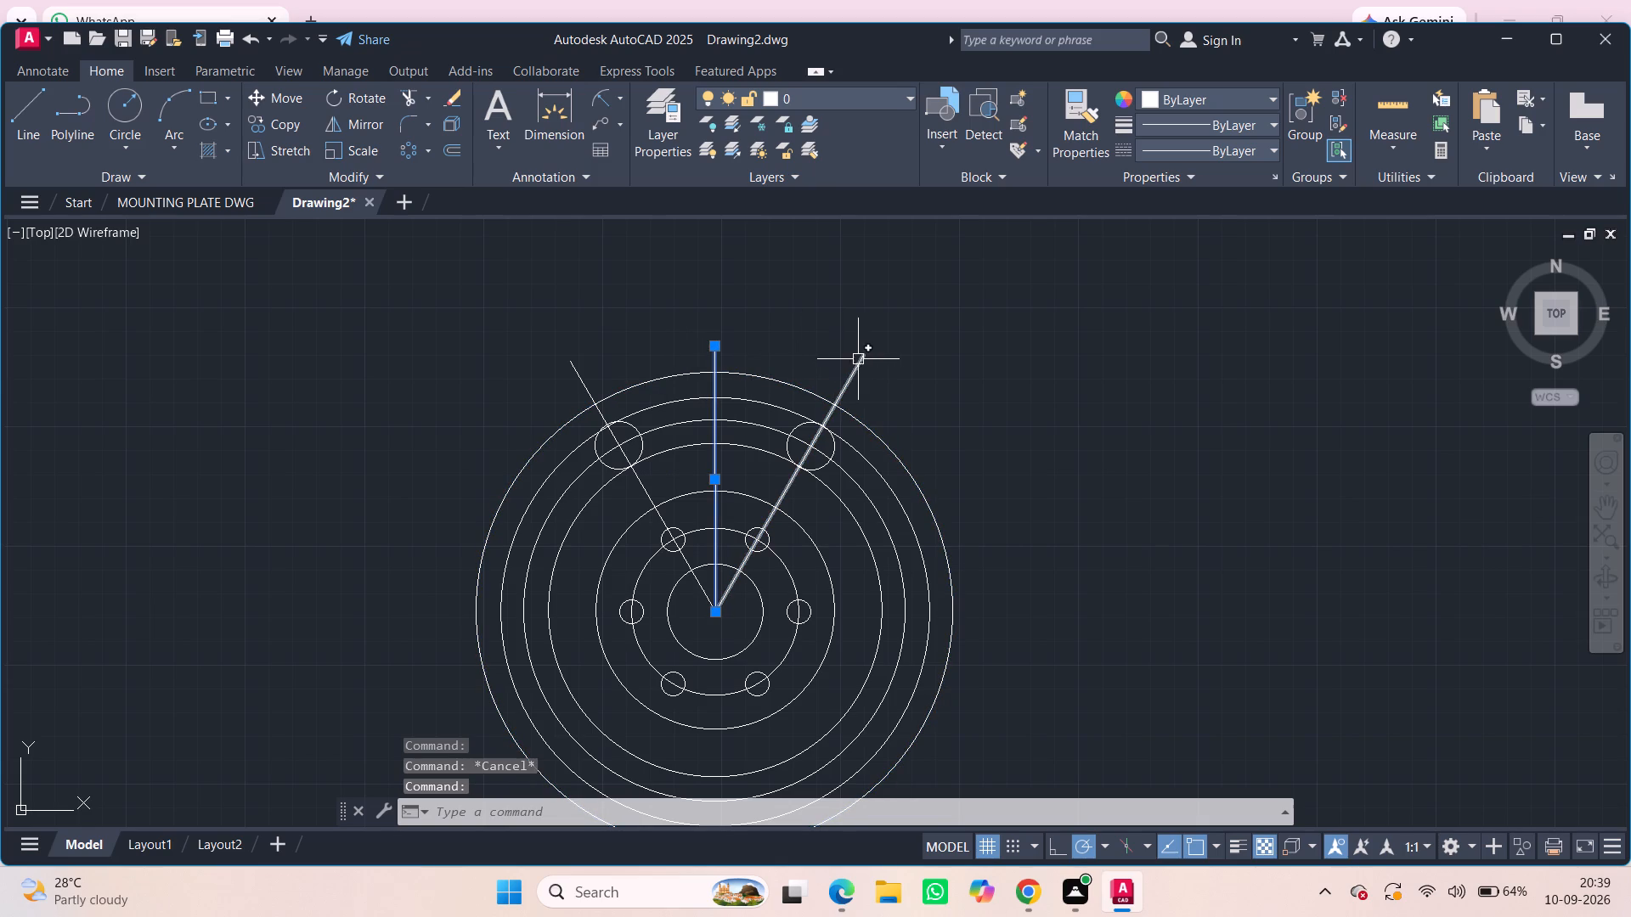
click(857, 359)
click(578, 369)
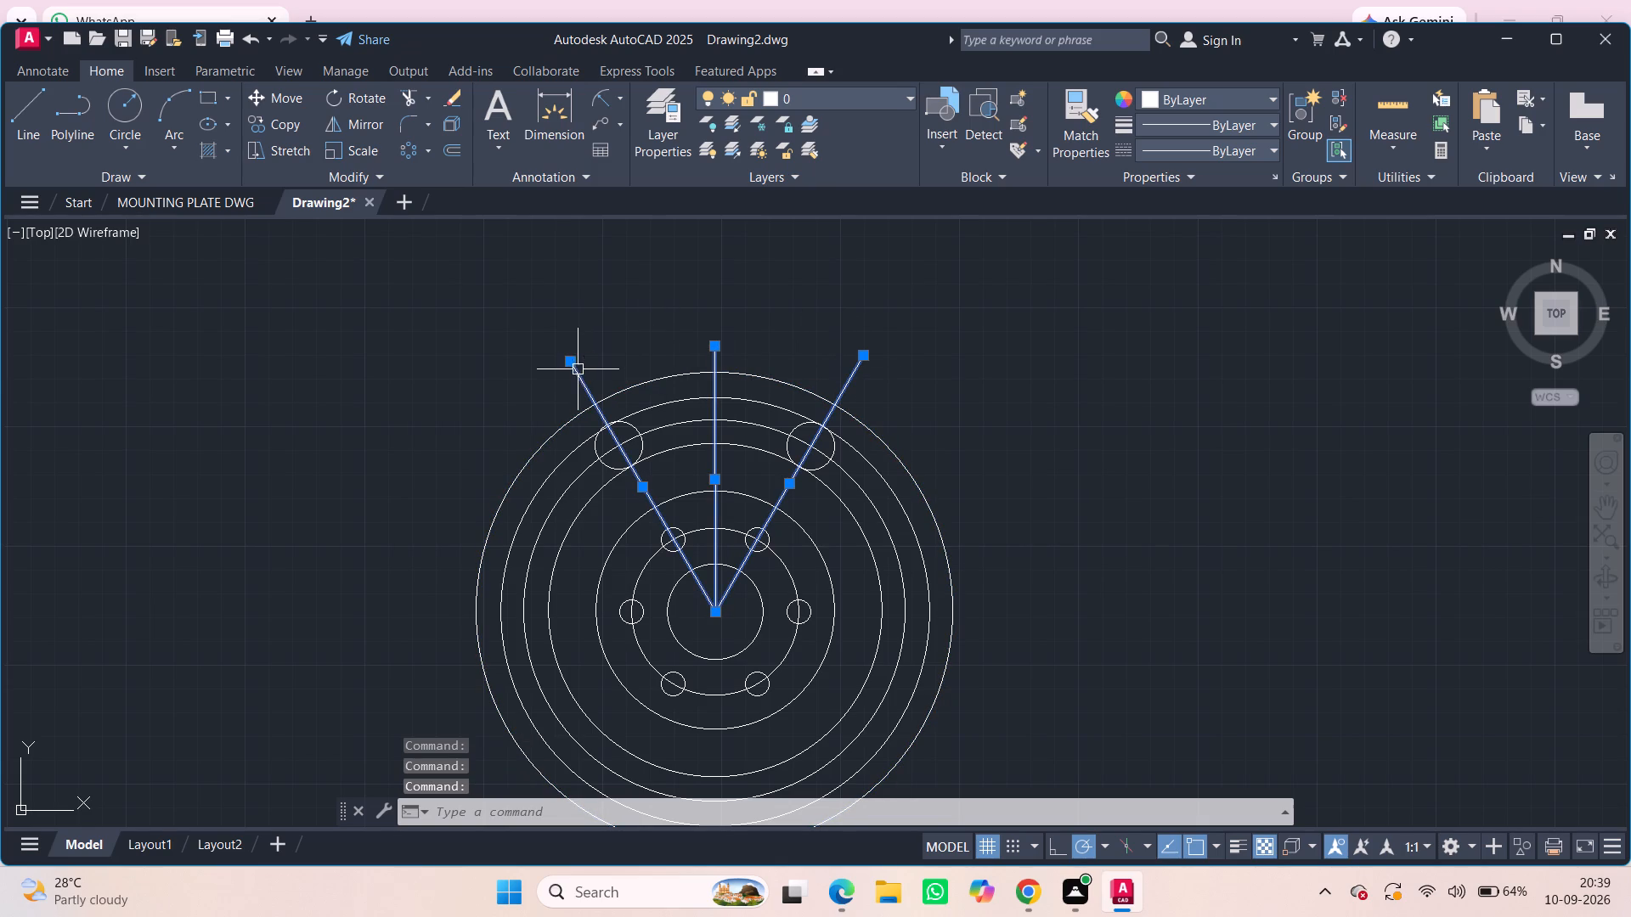
key(Delete)
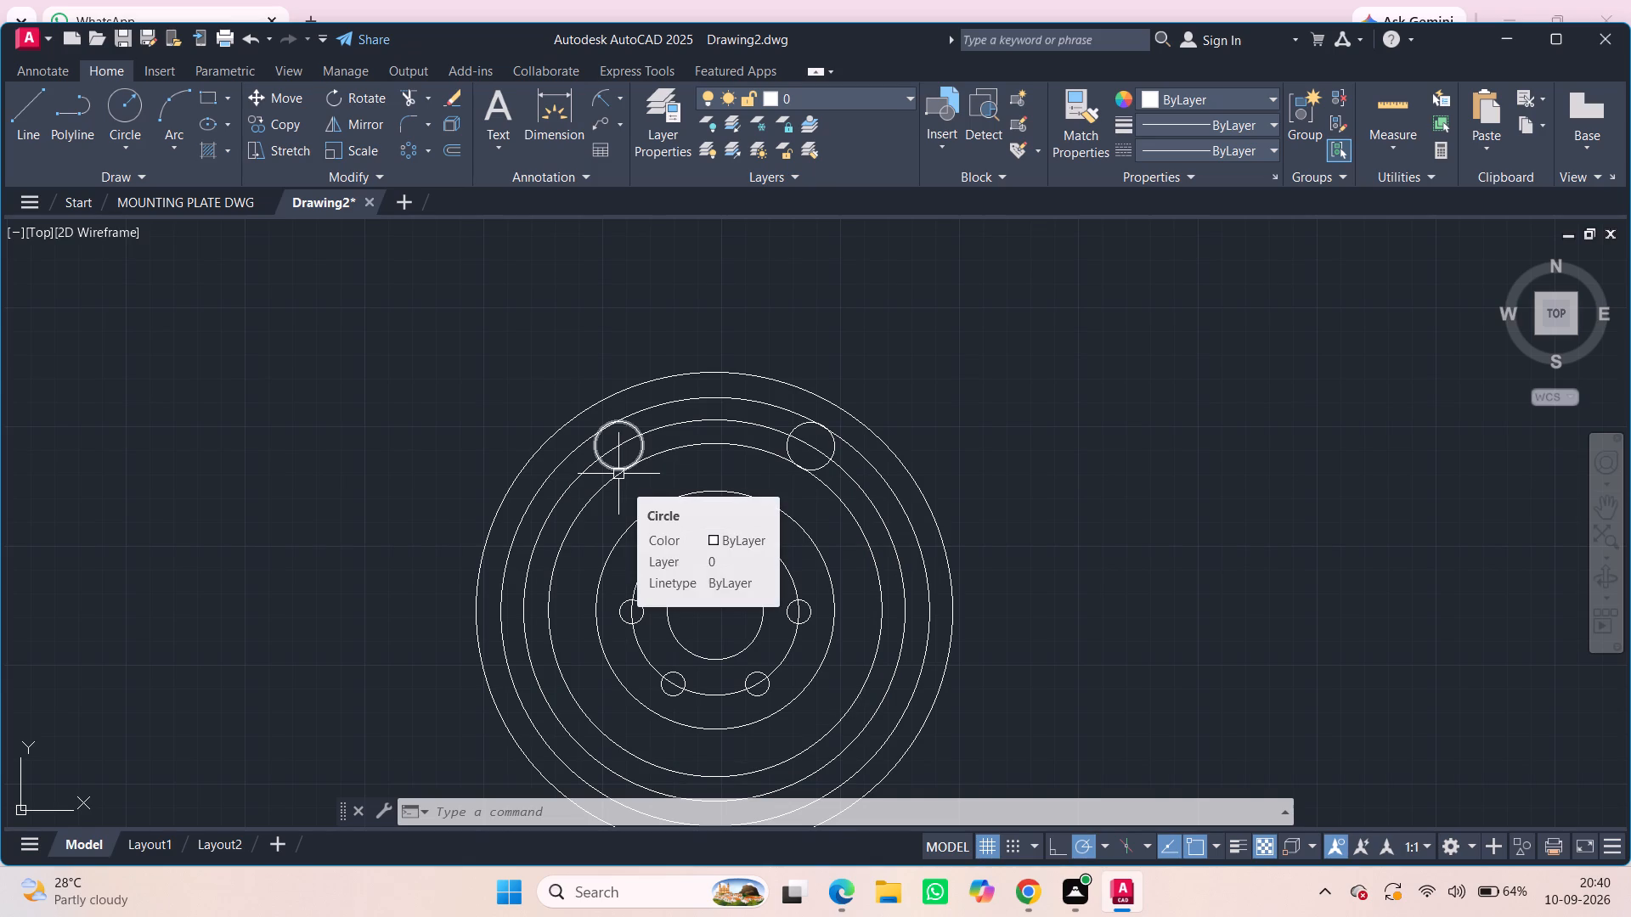
Trim the 160-diameter circle's upper portion inside and between the two radius 10 circles, and the right radius 10 circle's inner side.
scroll(729, 526, down, 1)
middle_drag(720, 524, 719, 521)
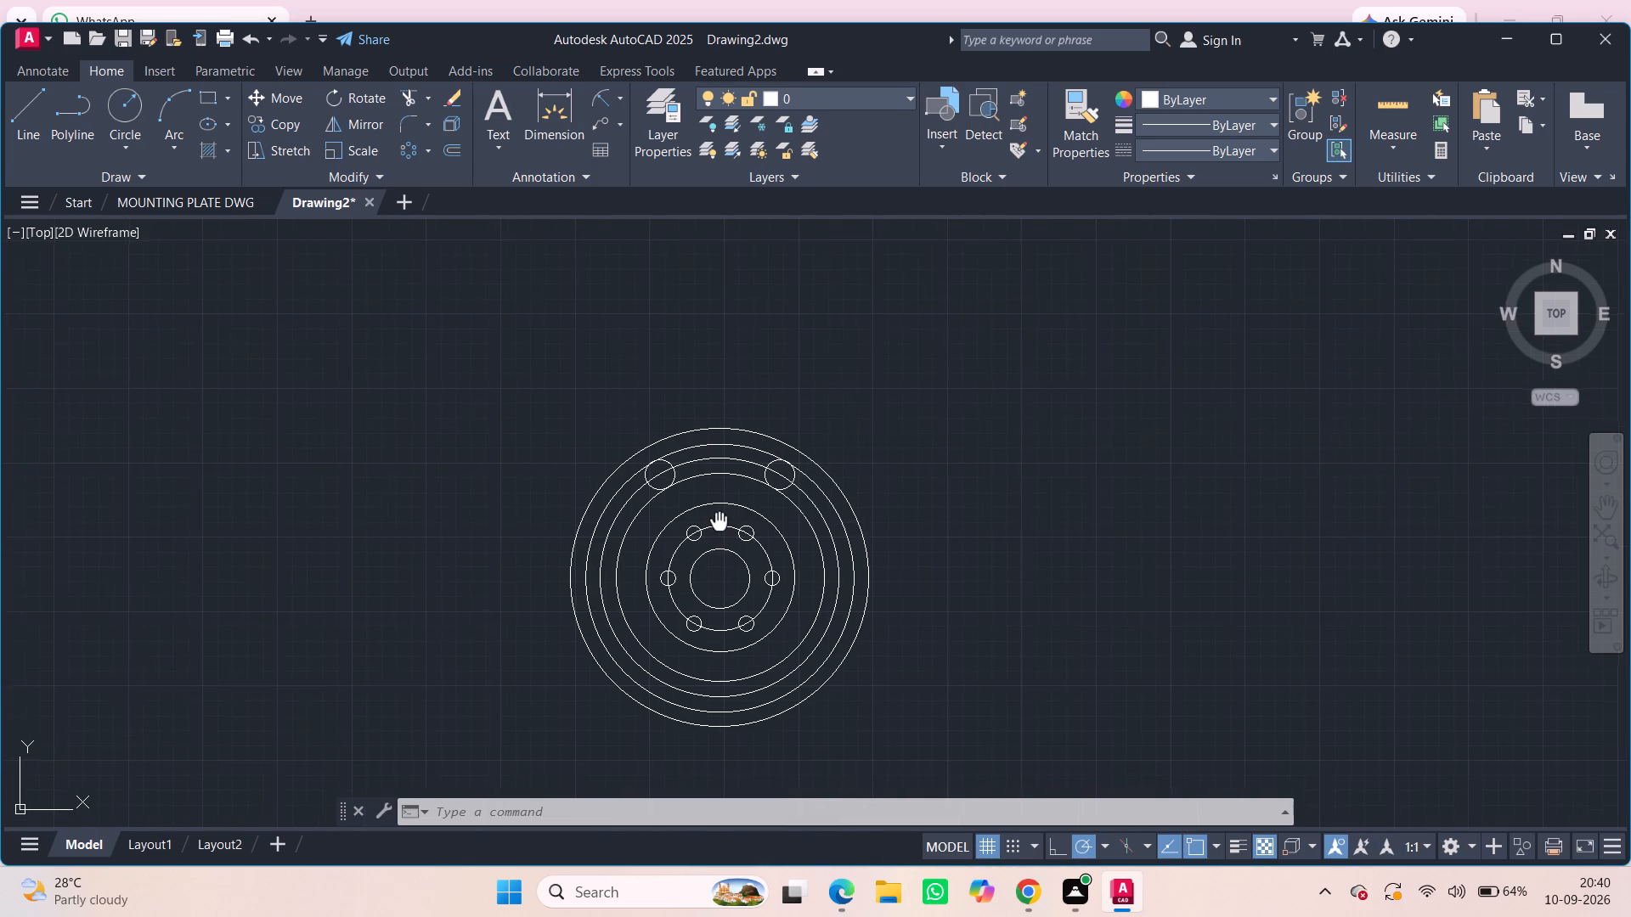
middle_drag(719, 521, 710, 488)
scroll(710, 487, up, 2)
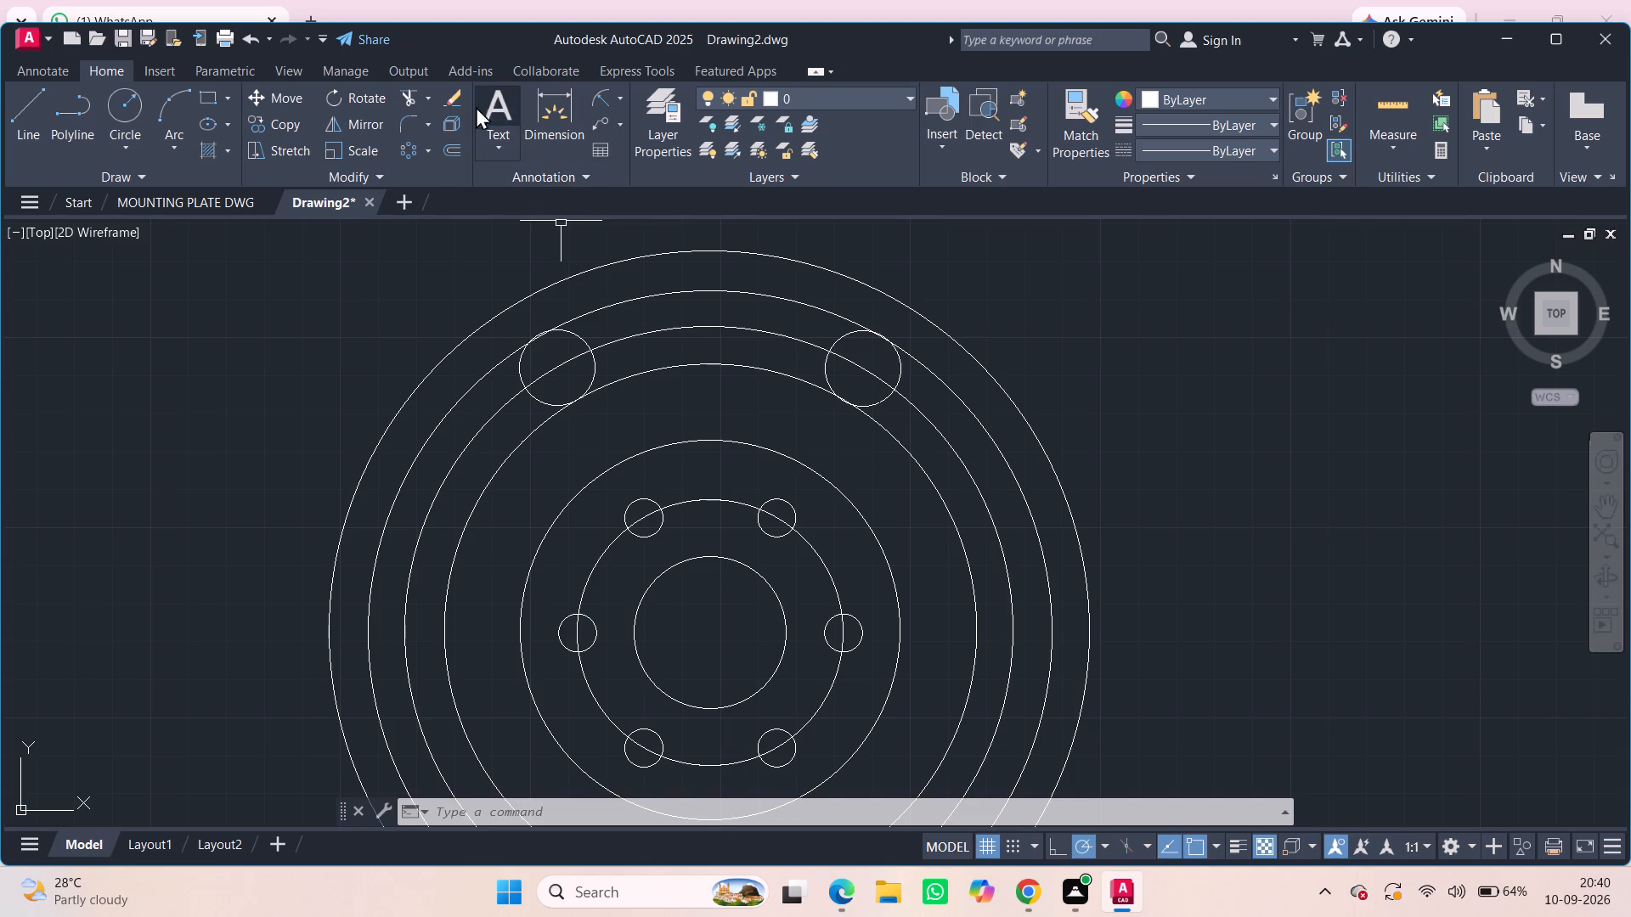
click(409, 96)
click(559, 369)
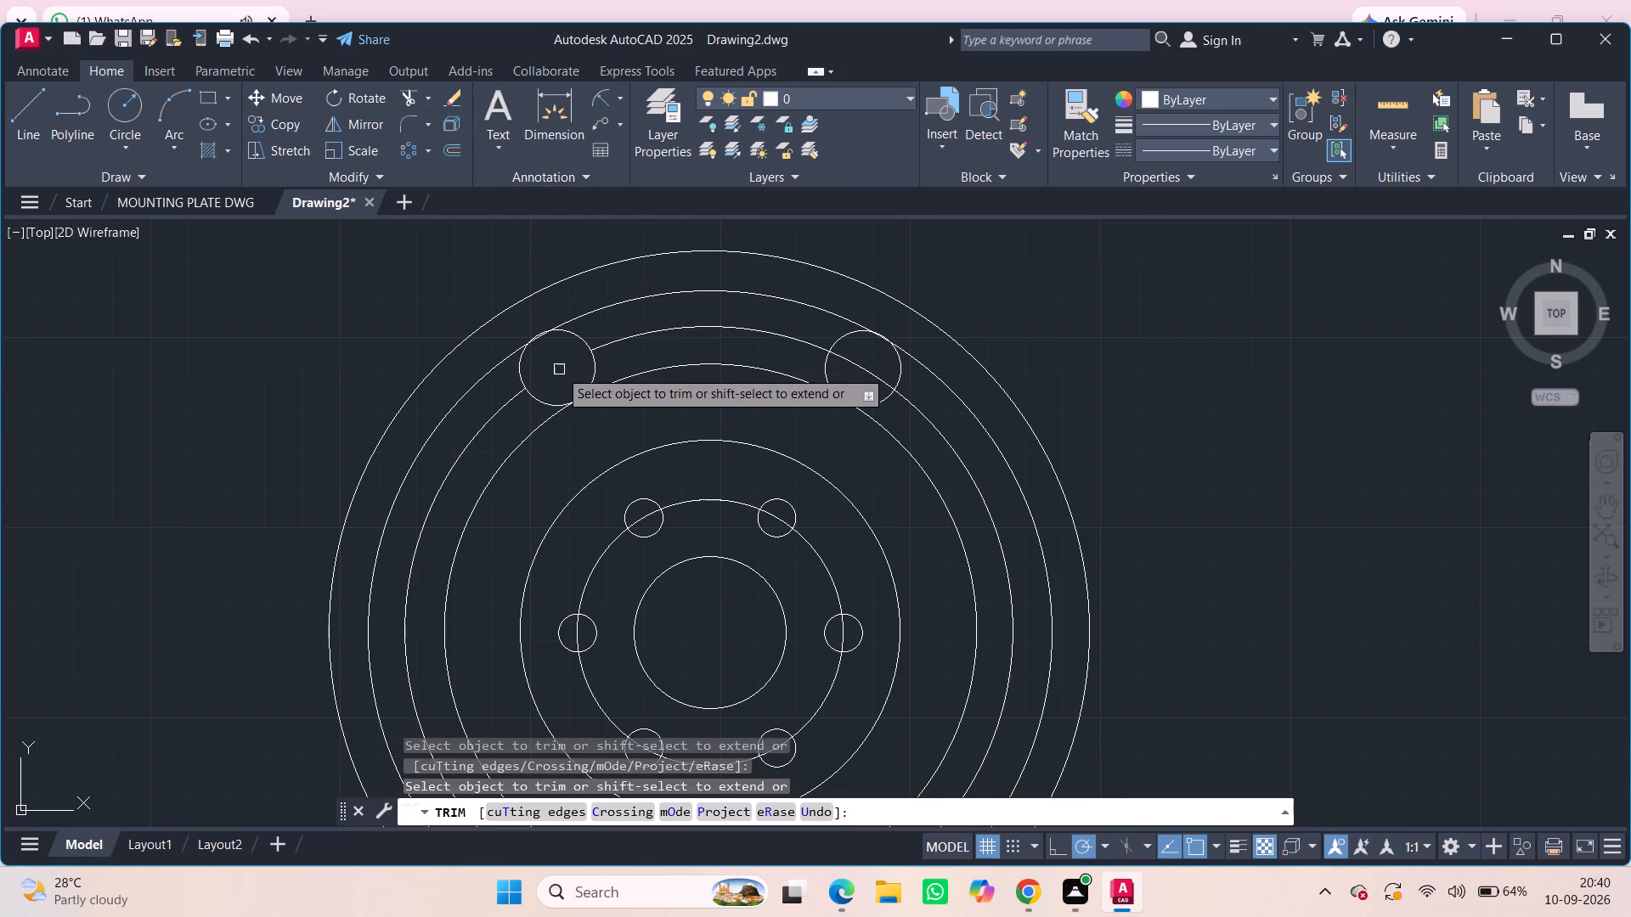
click(646, 336)
click(868, 371)
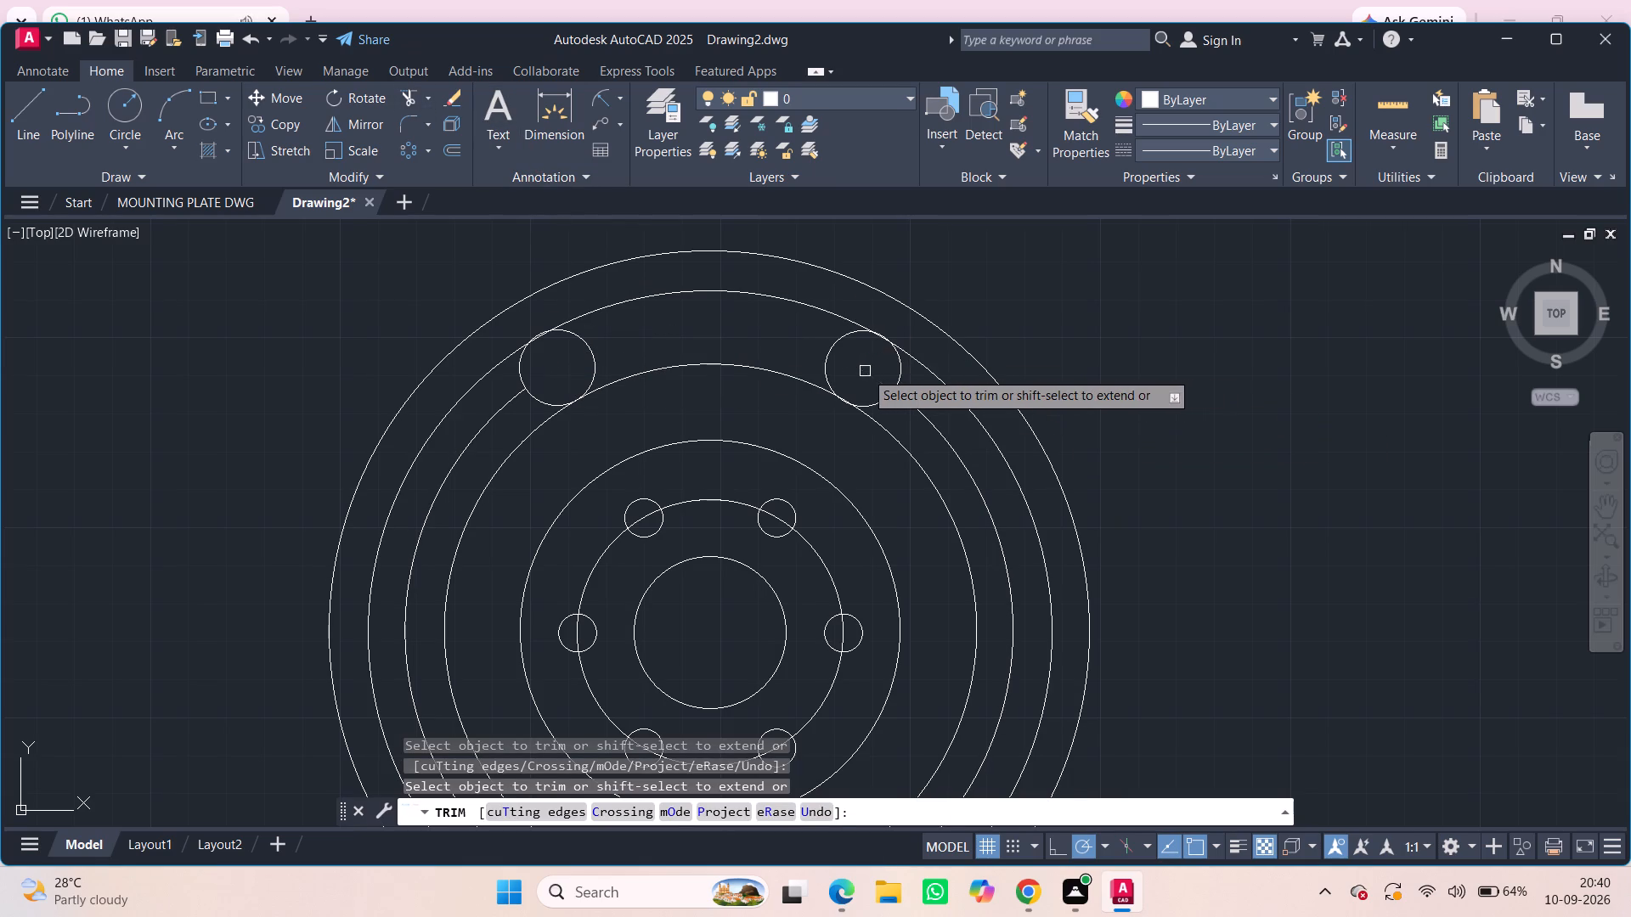
click(831, 350)
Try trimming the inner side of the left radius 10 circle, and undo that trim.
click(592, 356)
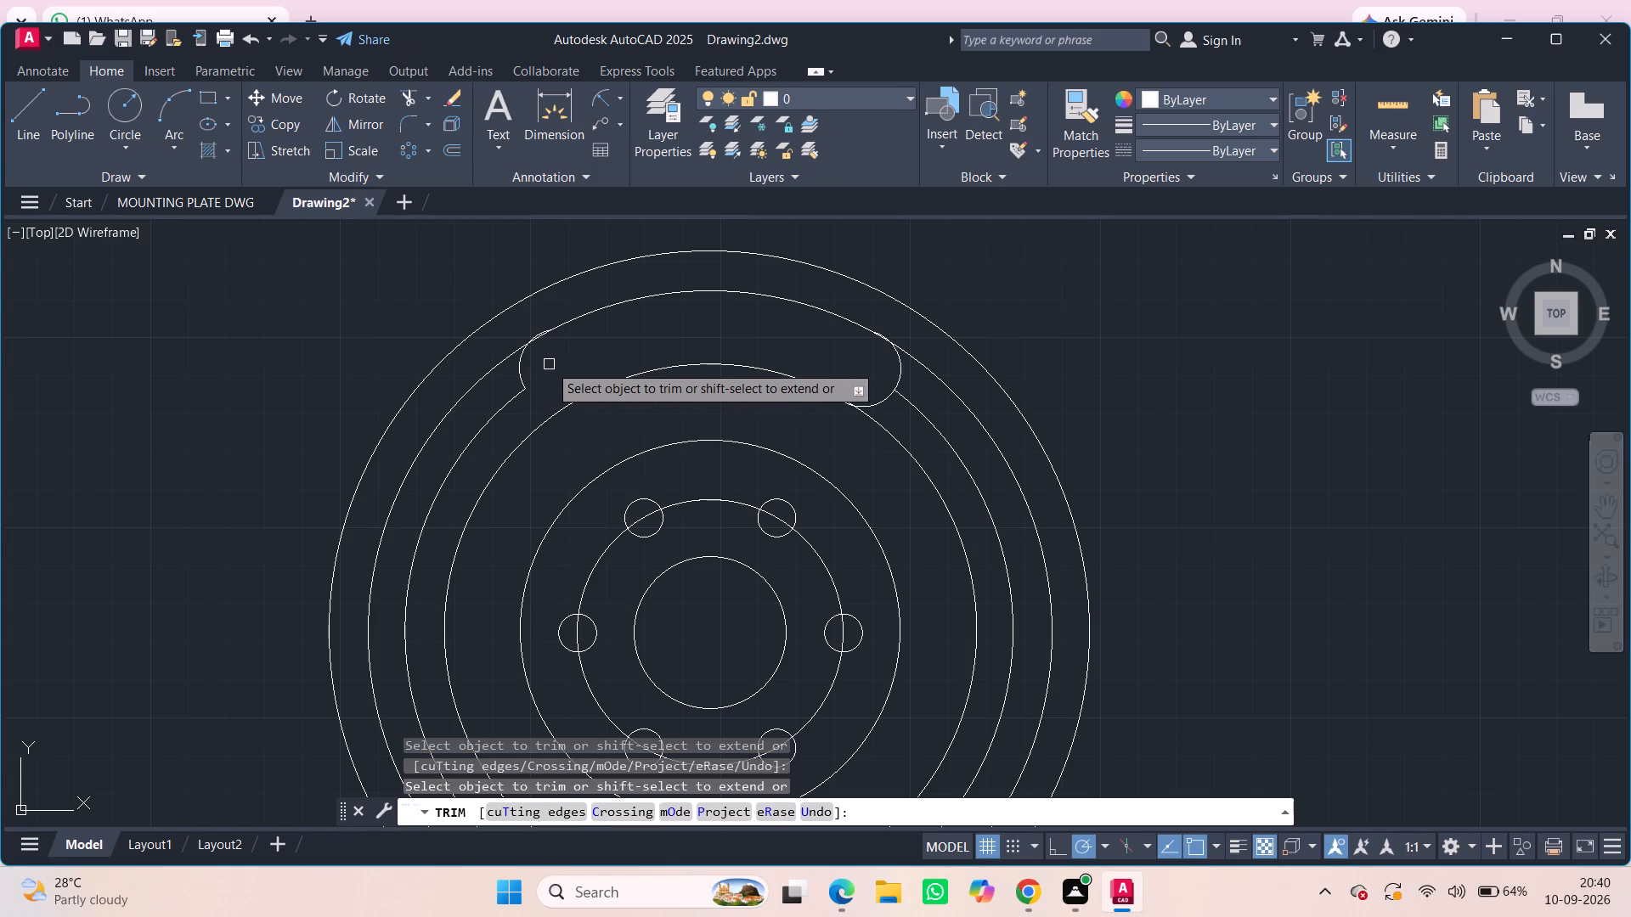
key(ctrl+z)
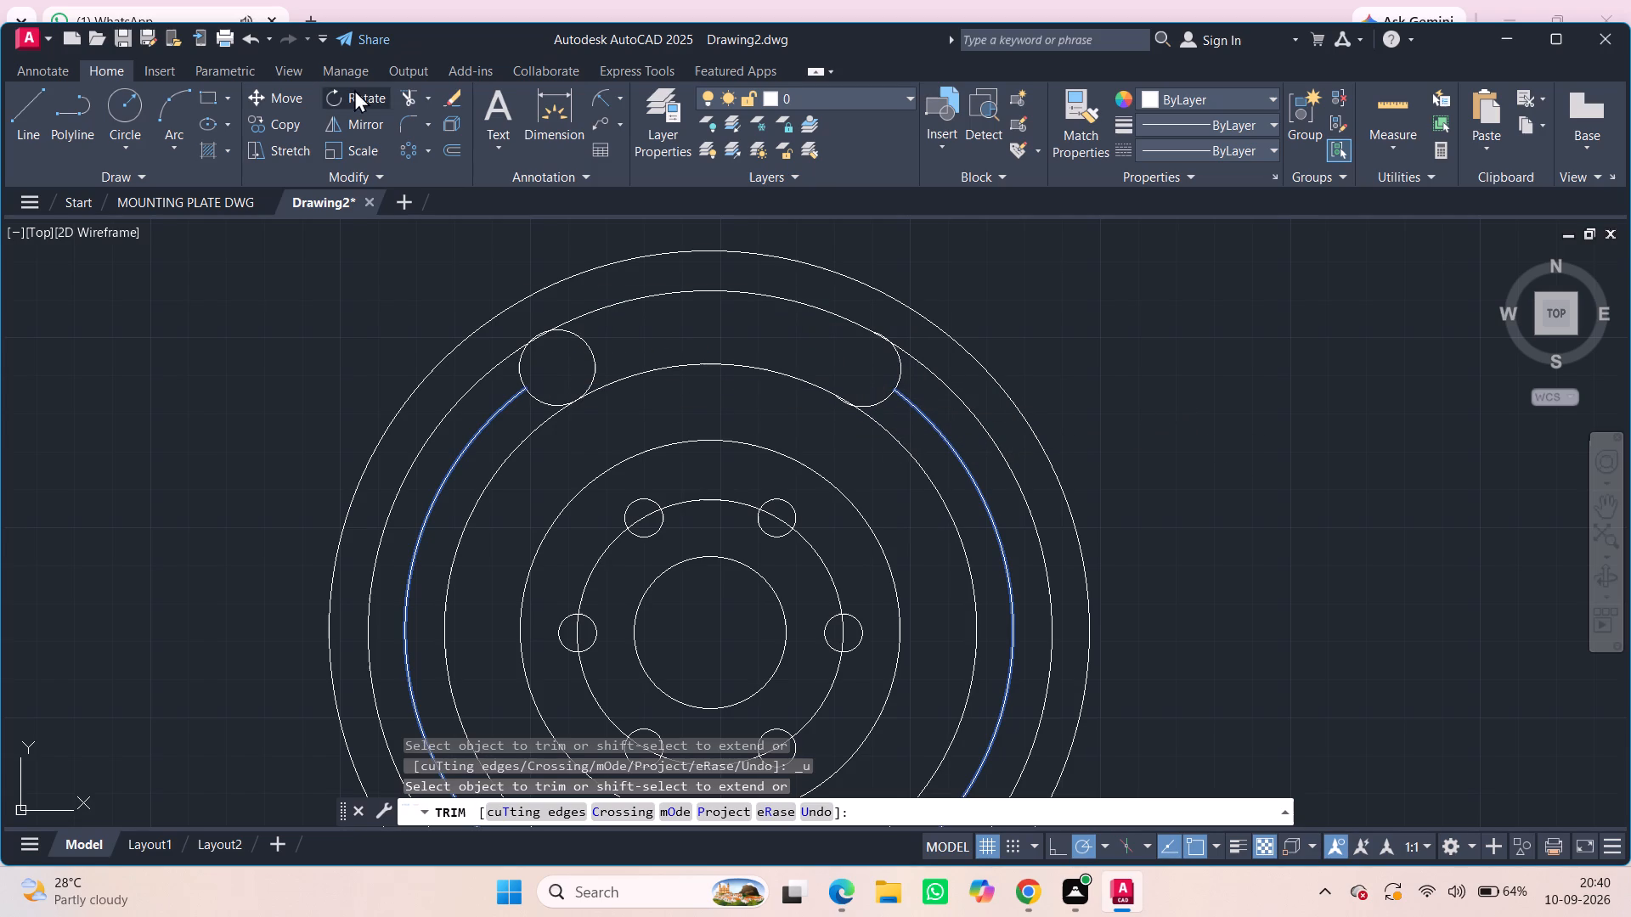
Draw a radius 10 circle on the centre of the existing upper-left radius 10 circle.
click(104, 109)
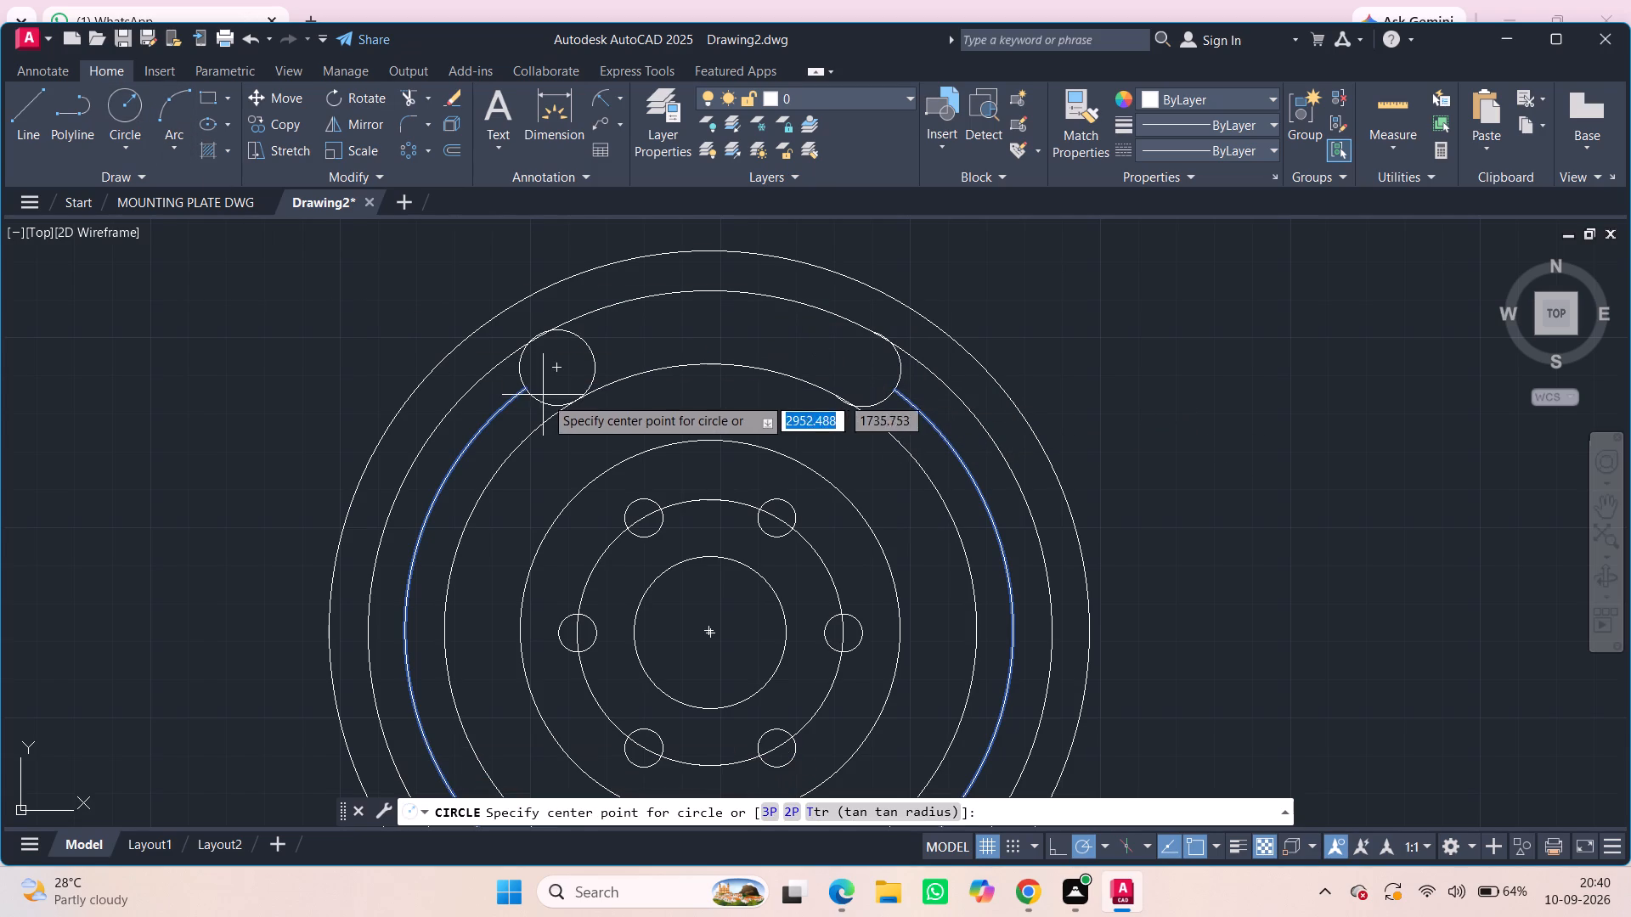
click(558, 368)
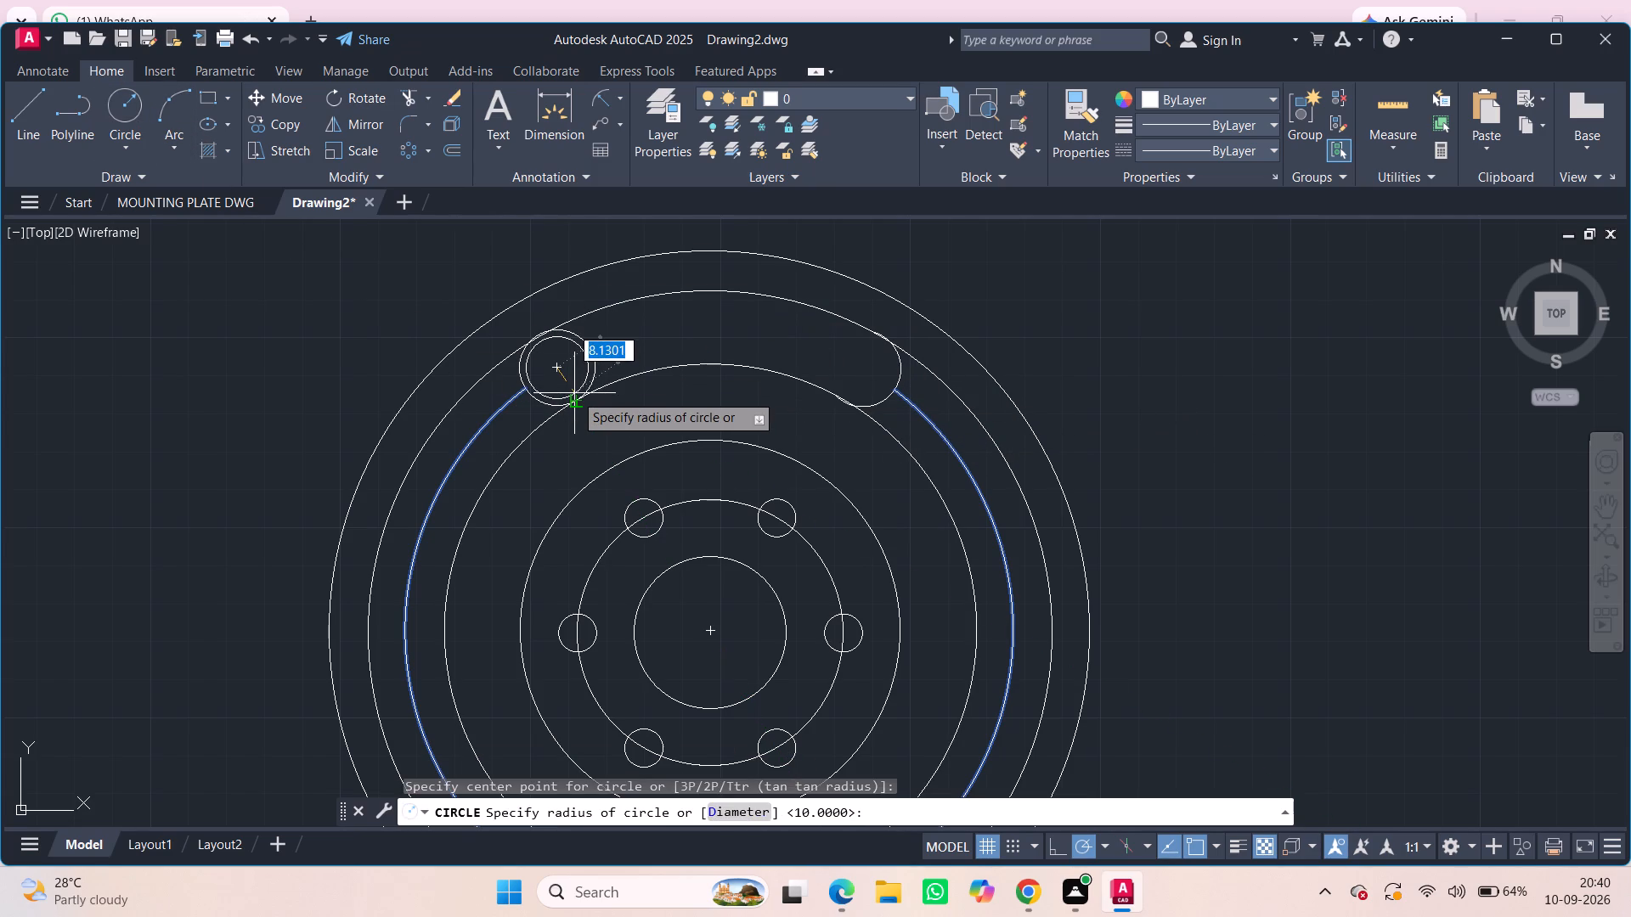
text(10)
key(Return)
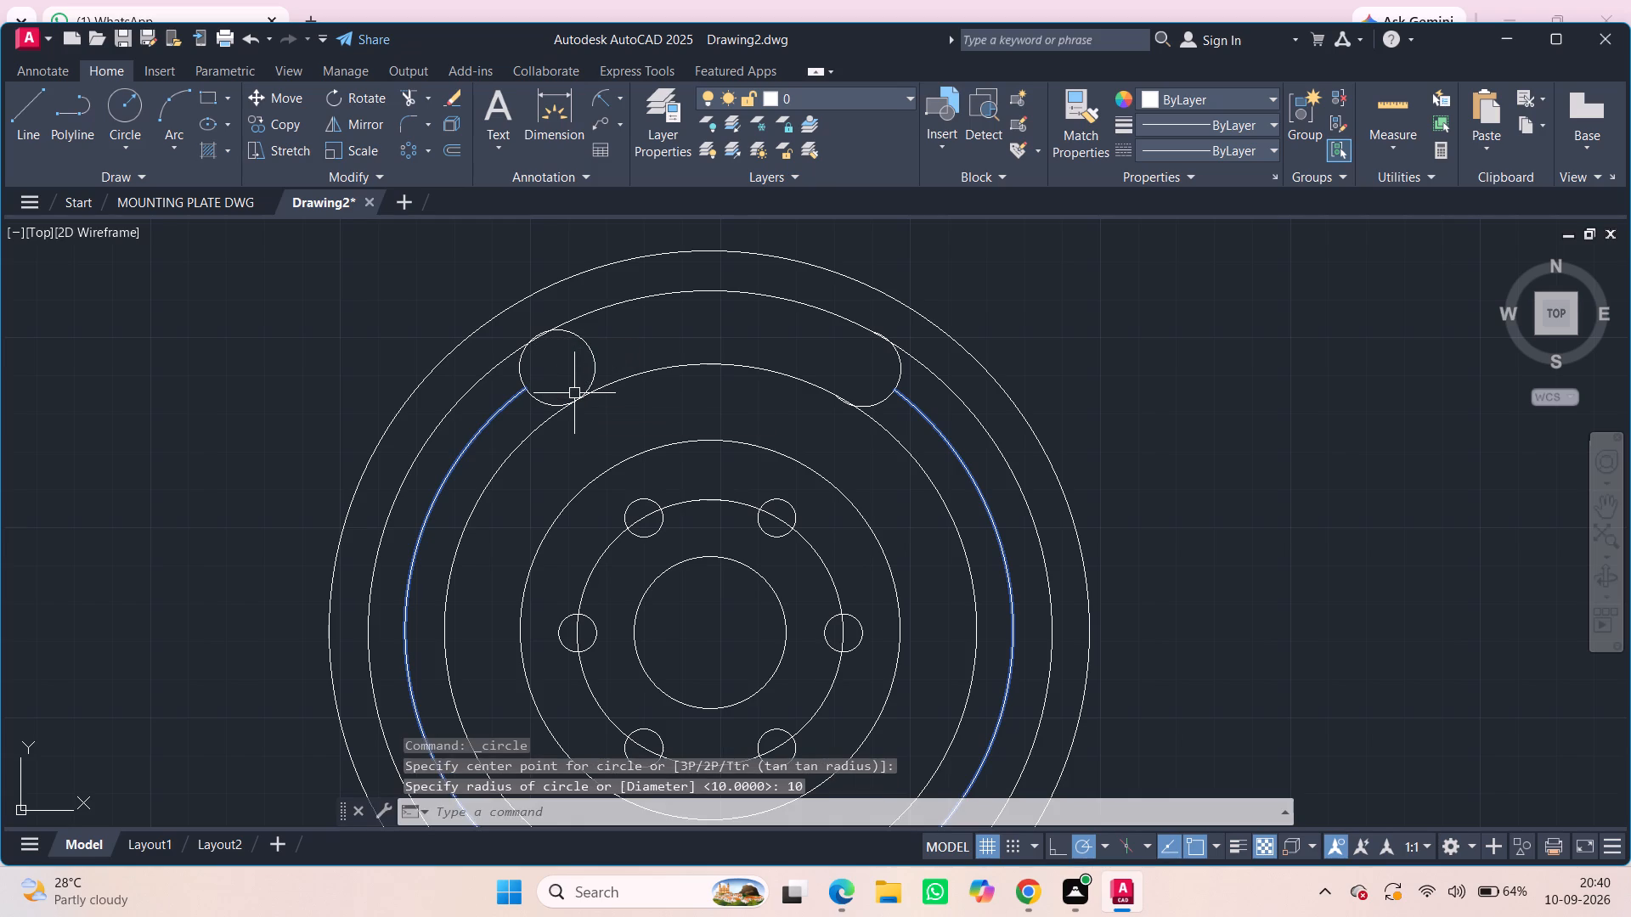
Trim the inner side of the upper-left radius 10 circle.
click(398, 93)
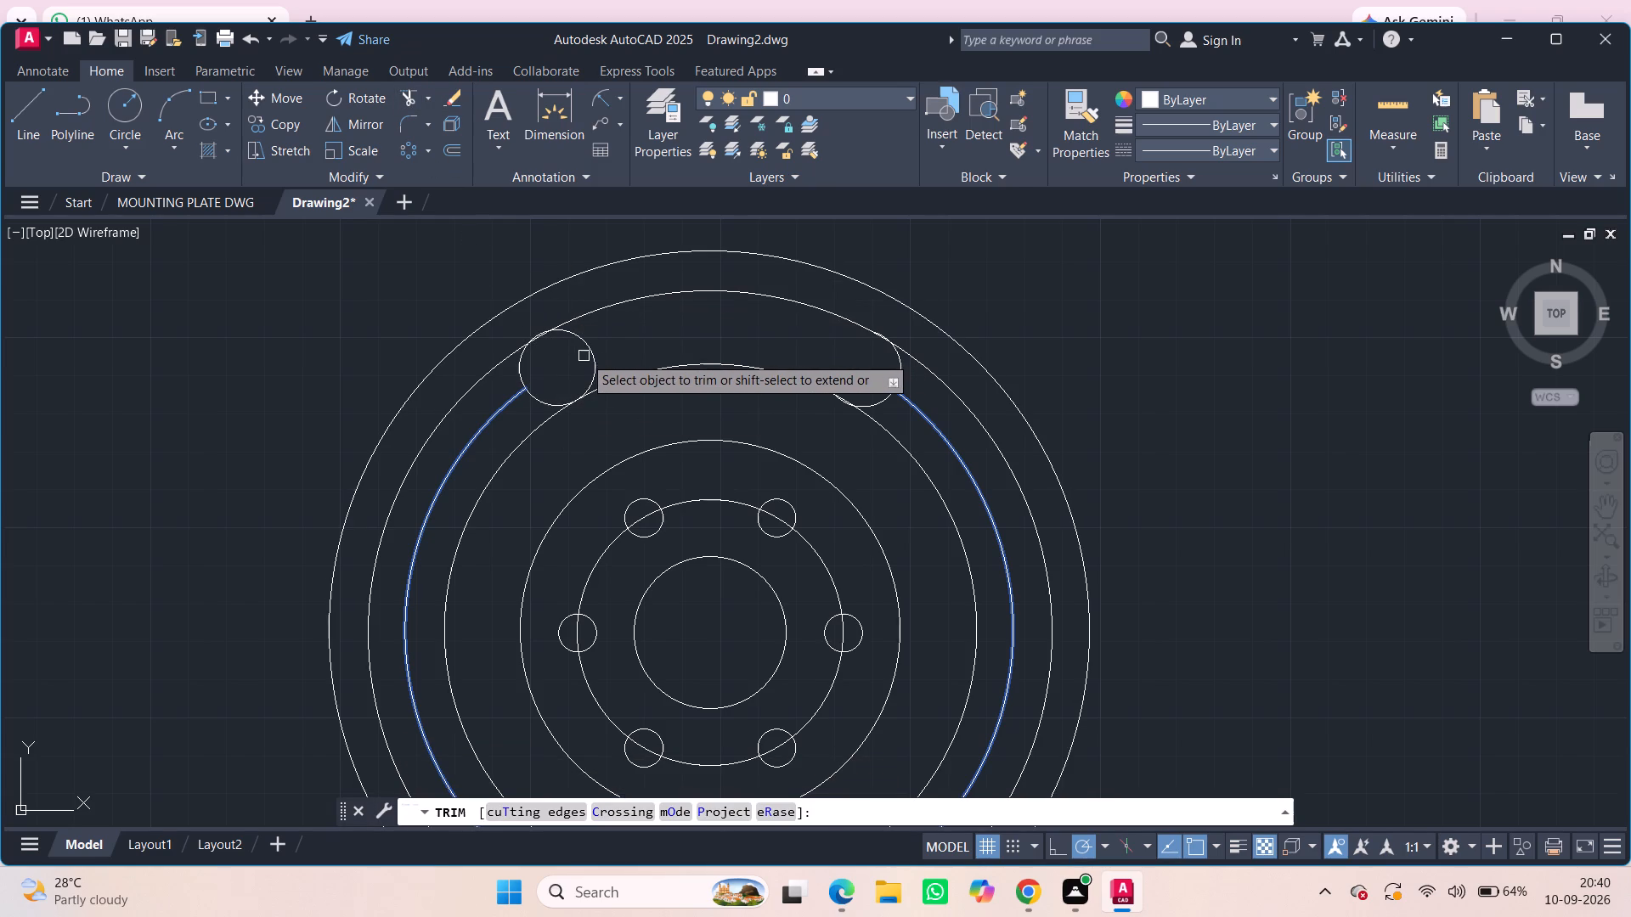
click(590, 353)
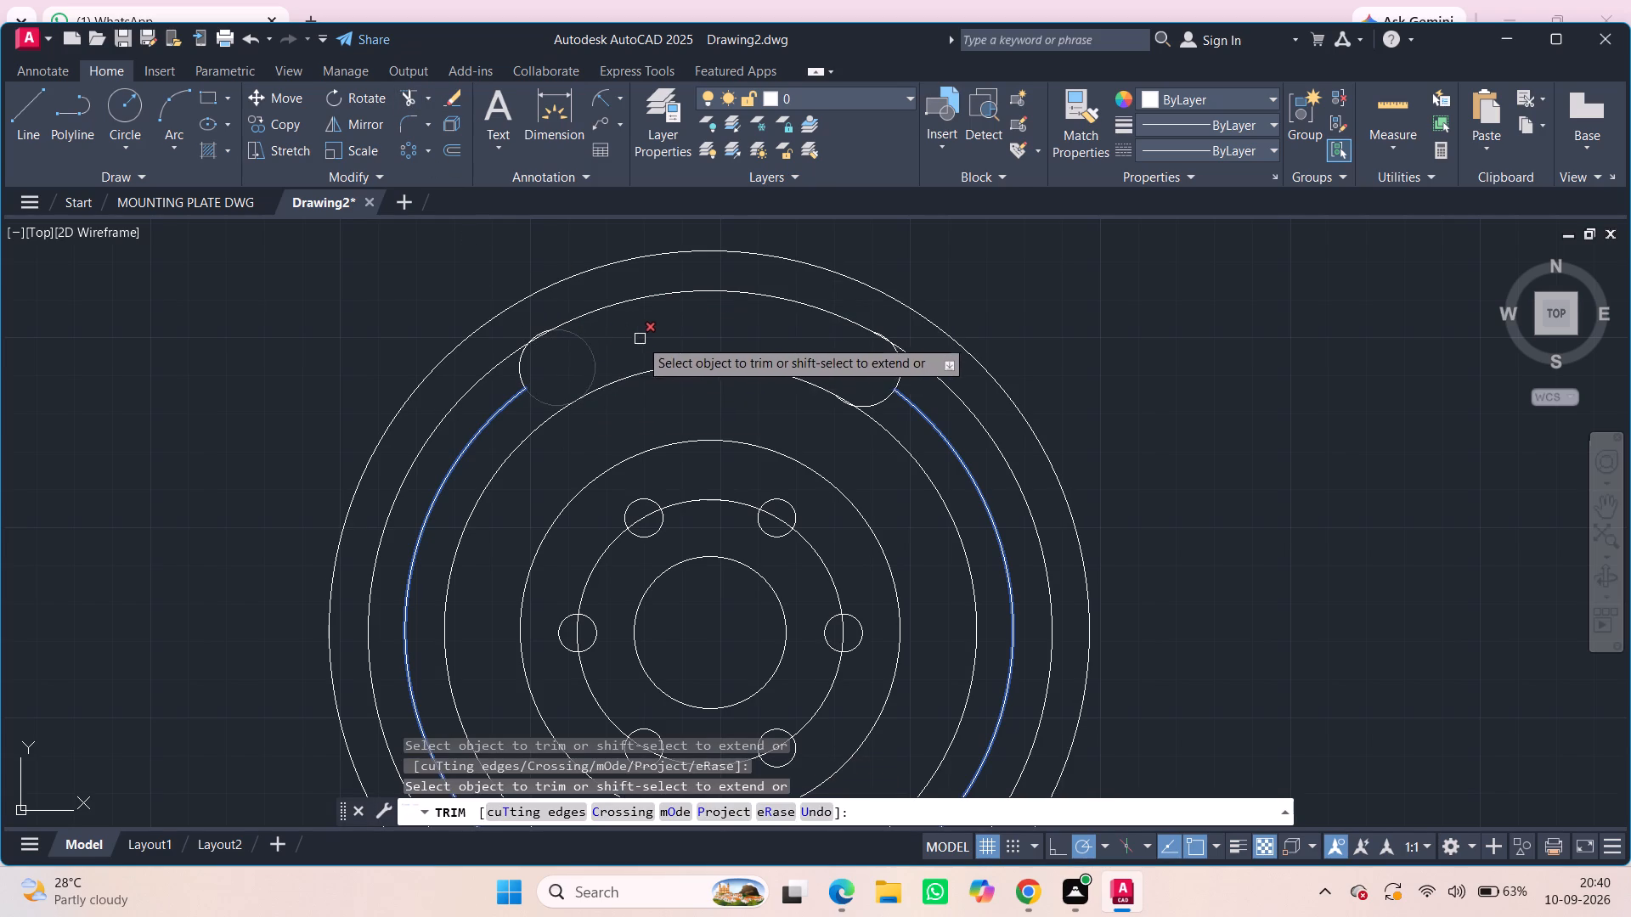
Draw a very short line bridging the narrow gap between the upper-left radius 10 circle and the slot's inner arc where they nearly touch.
scroll(581, 407, up, 6)
middle_drag(556, 363, 641, 599)
scroll(602, 494, up, 2)
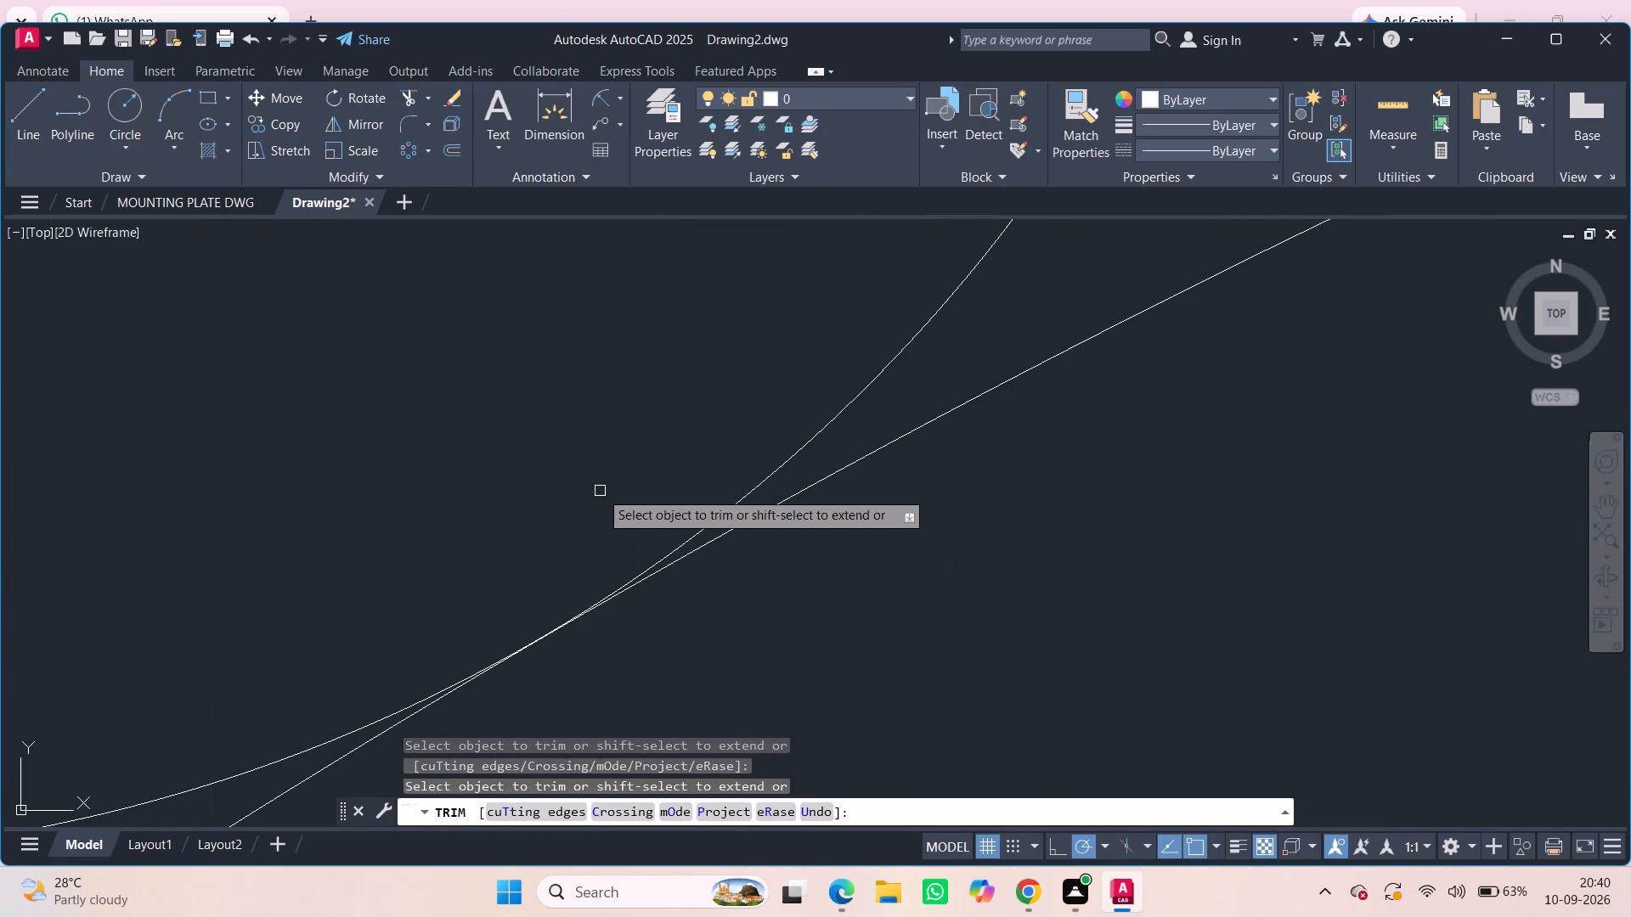
middle_drag(567, 673, 657, 535)
scroll(657, 504, up, 2)
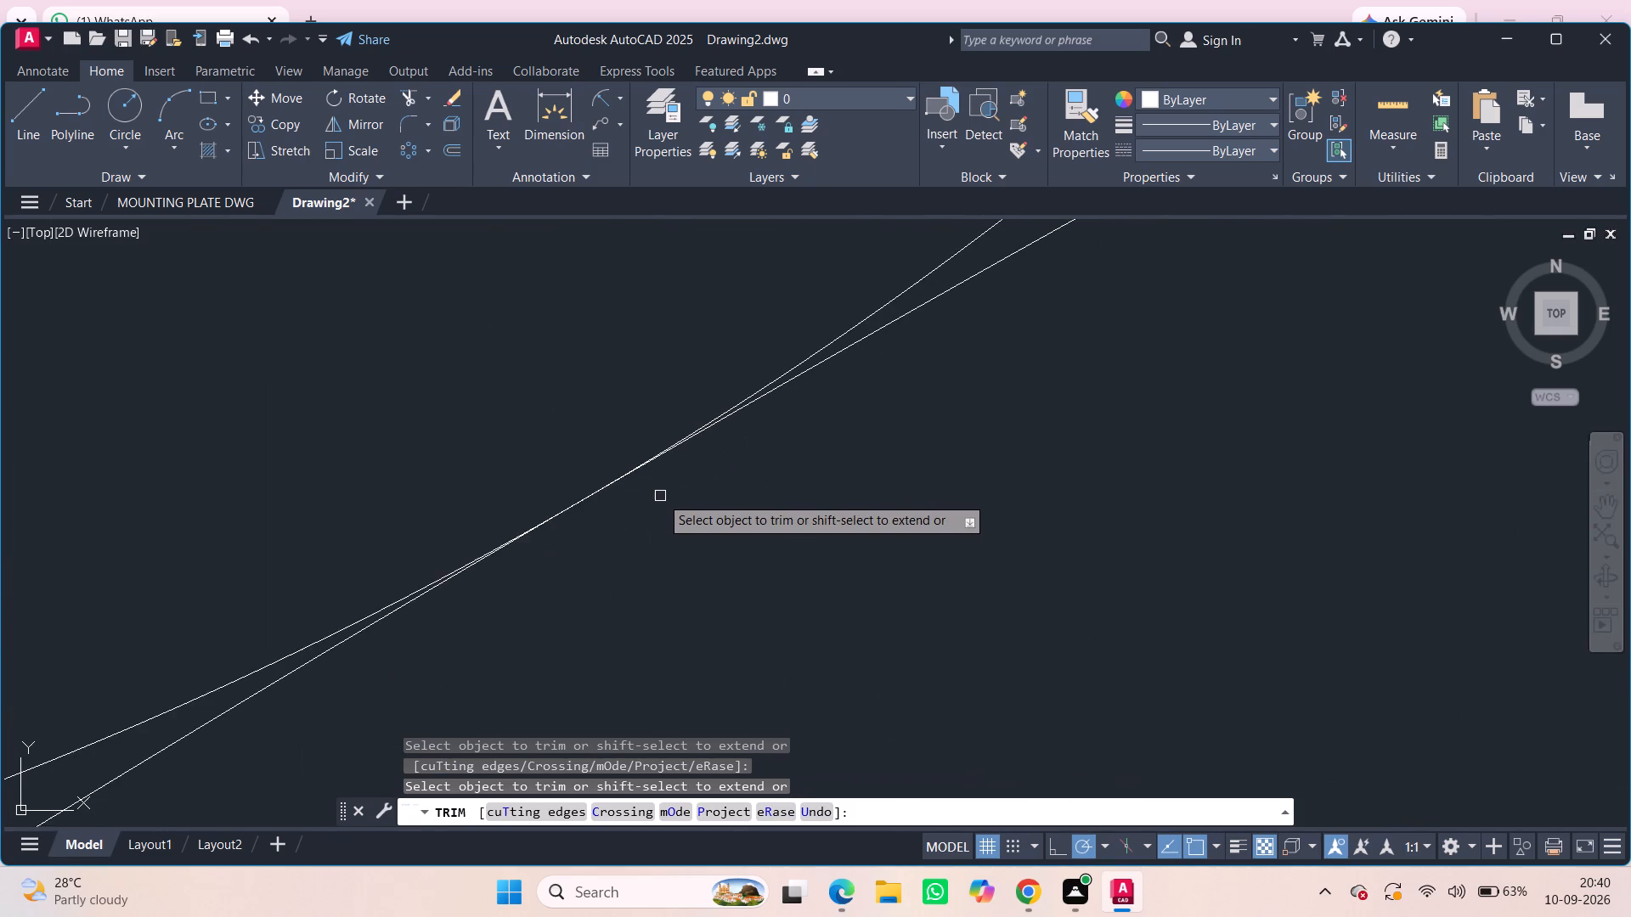
scroll(660, 496, up, 3)
scroll(499, 487, down, 1)
middle_drag(499, 487, 947, 487)
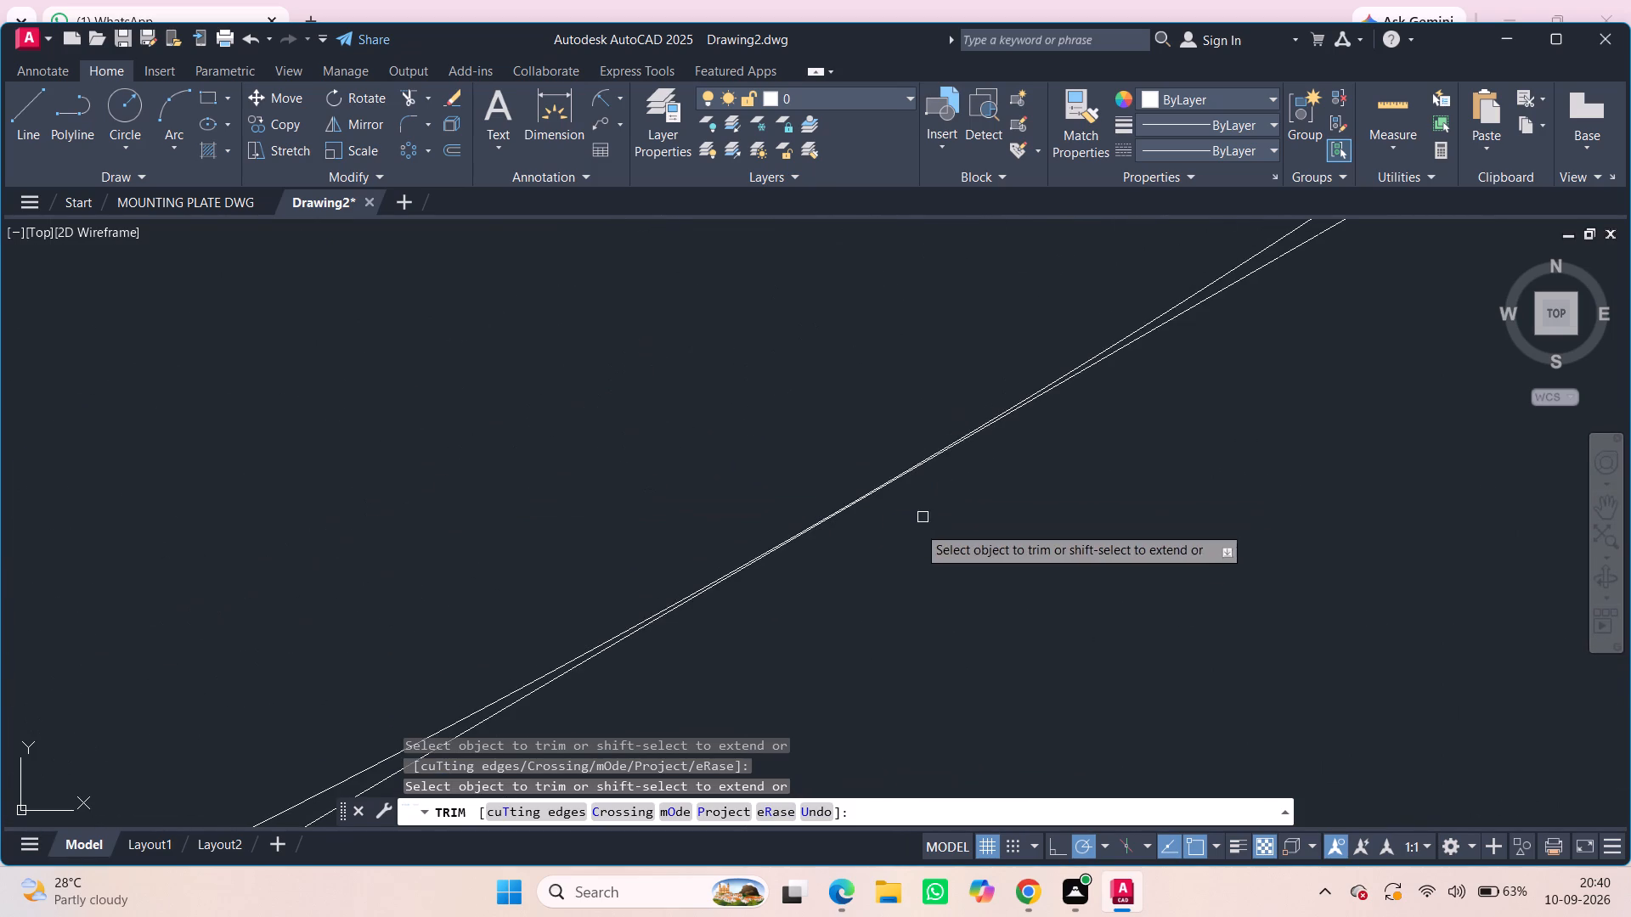
scroll(849, 547, up, 5)
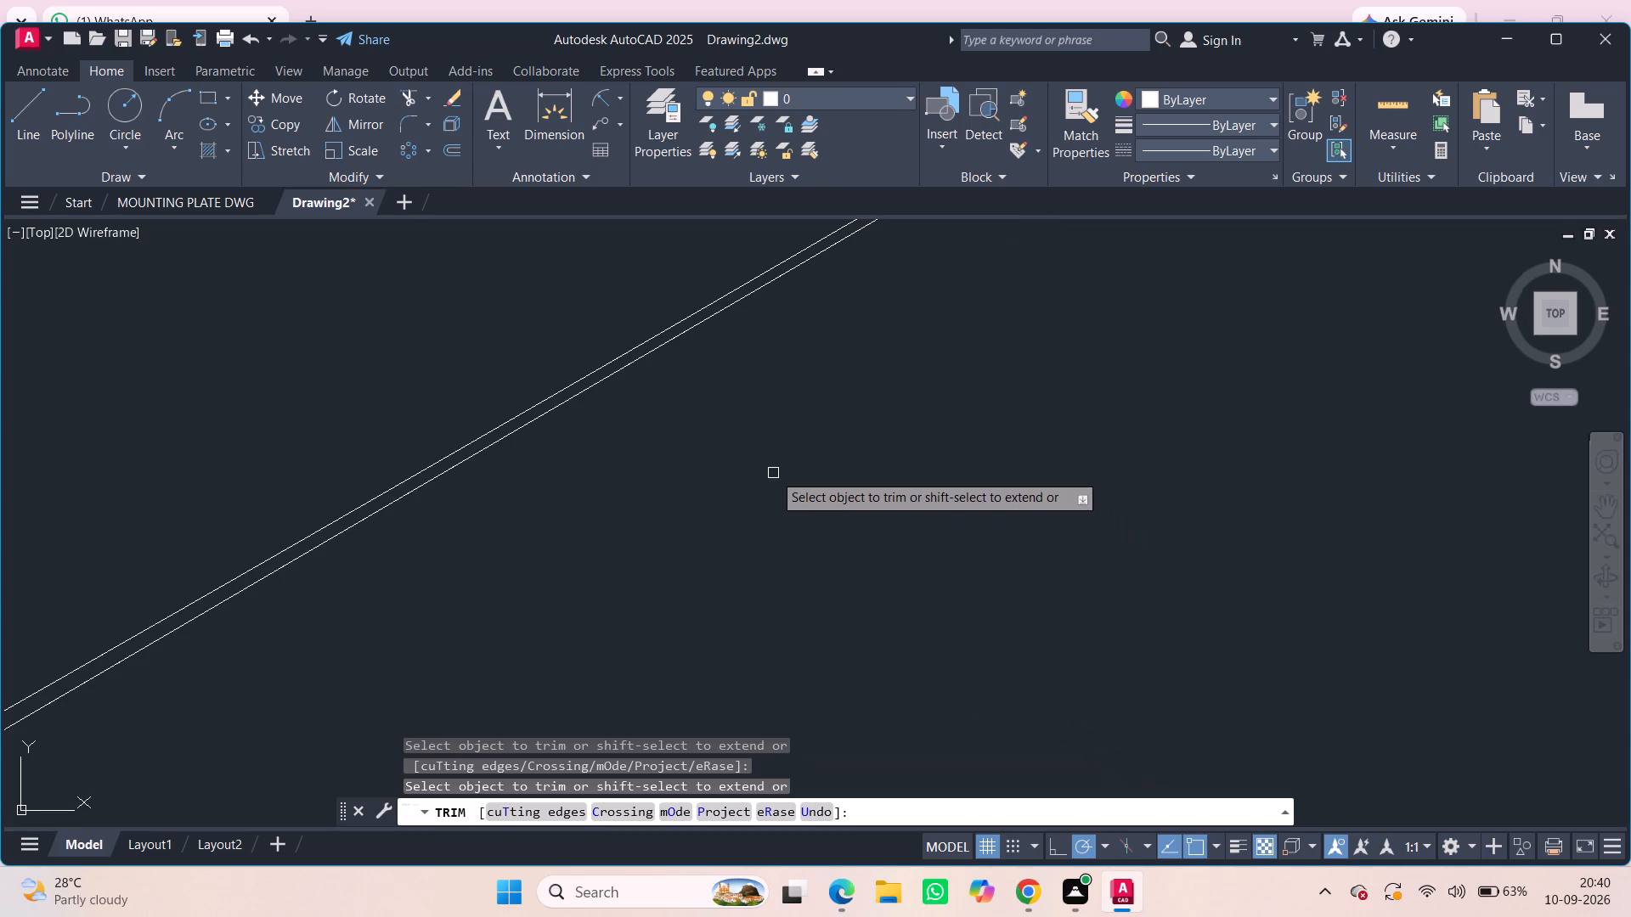
middle_drag(773, 471, 858, 618)
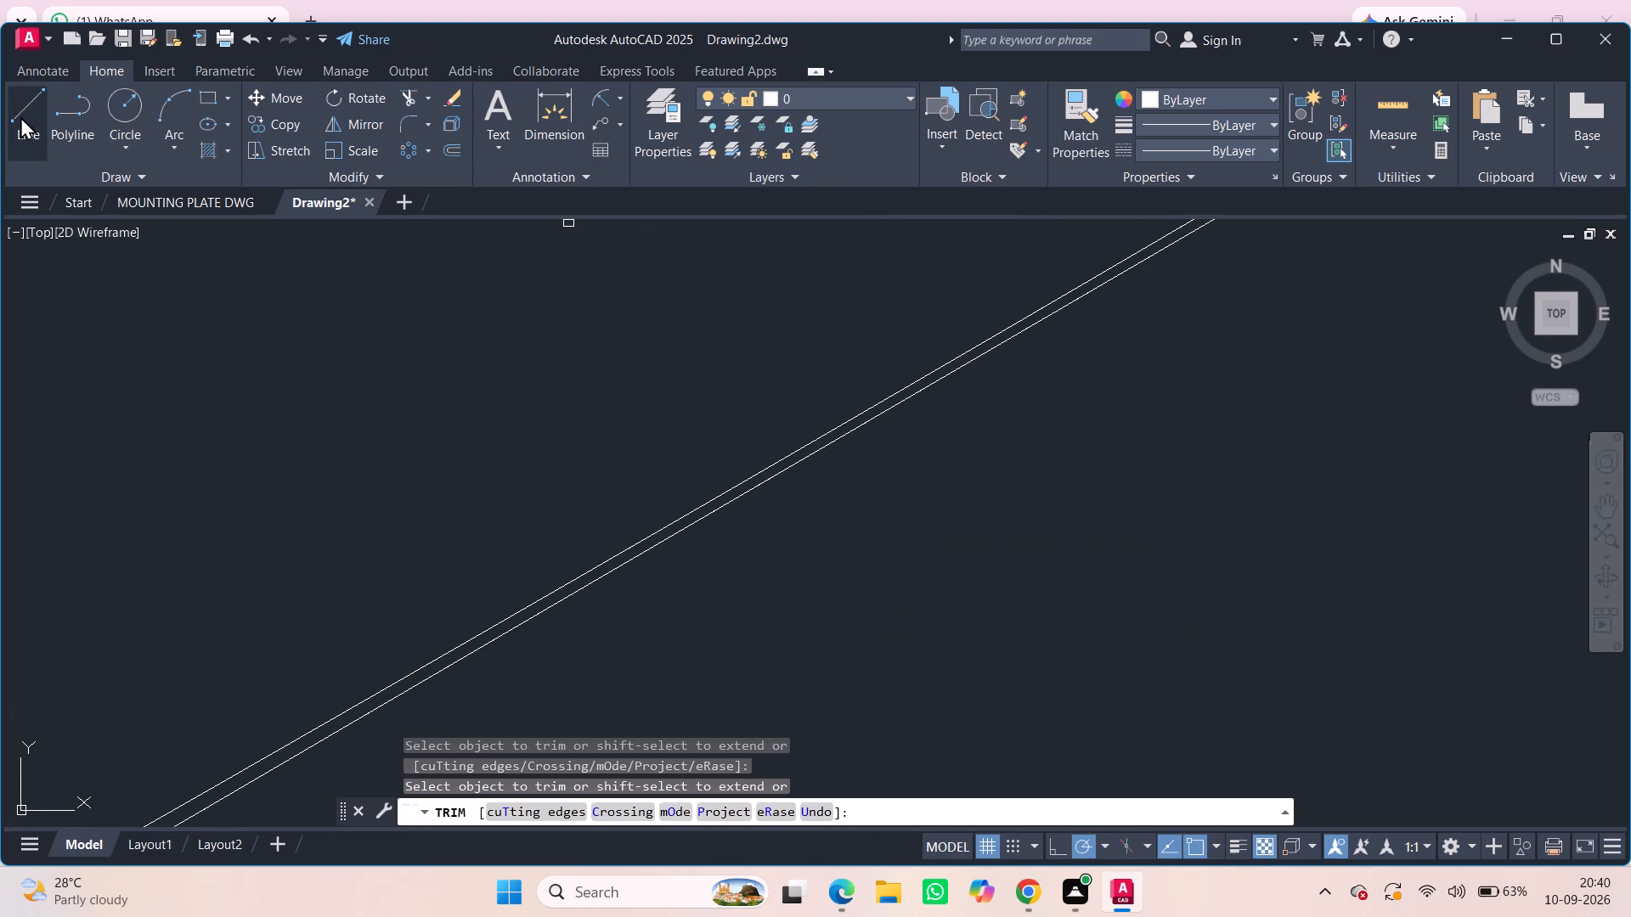
click(31, 123)
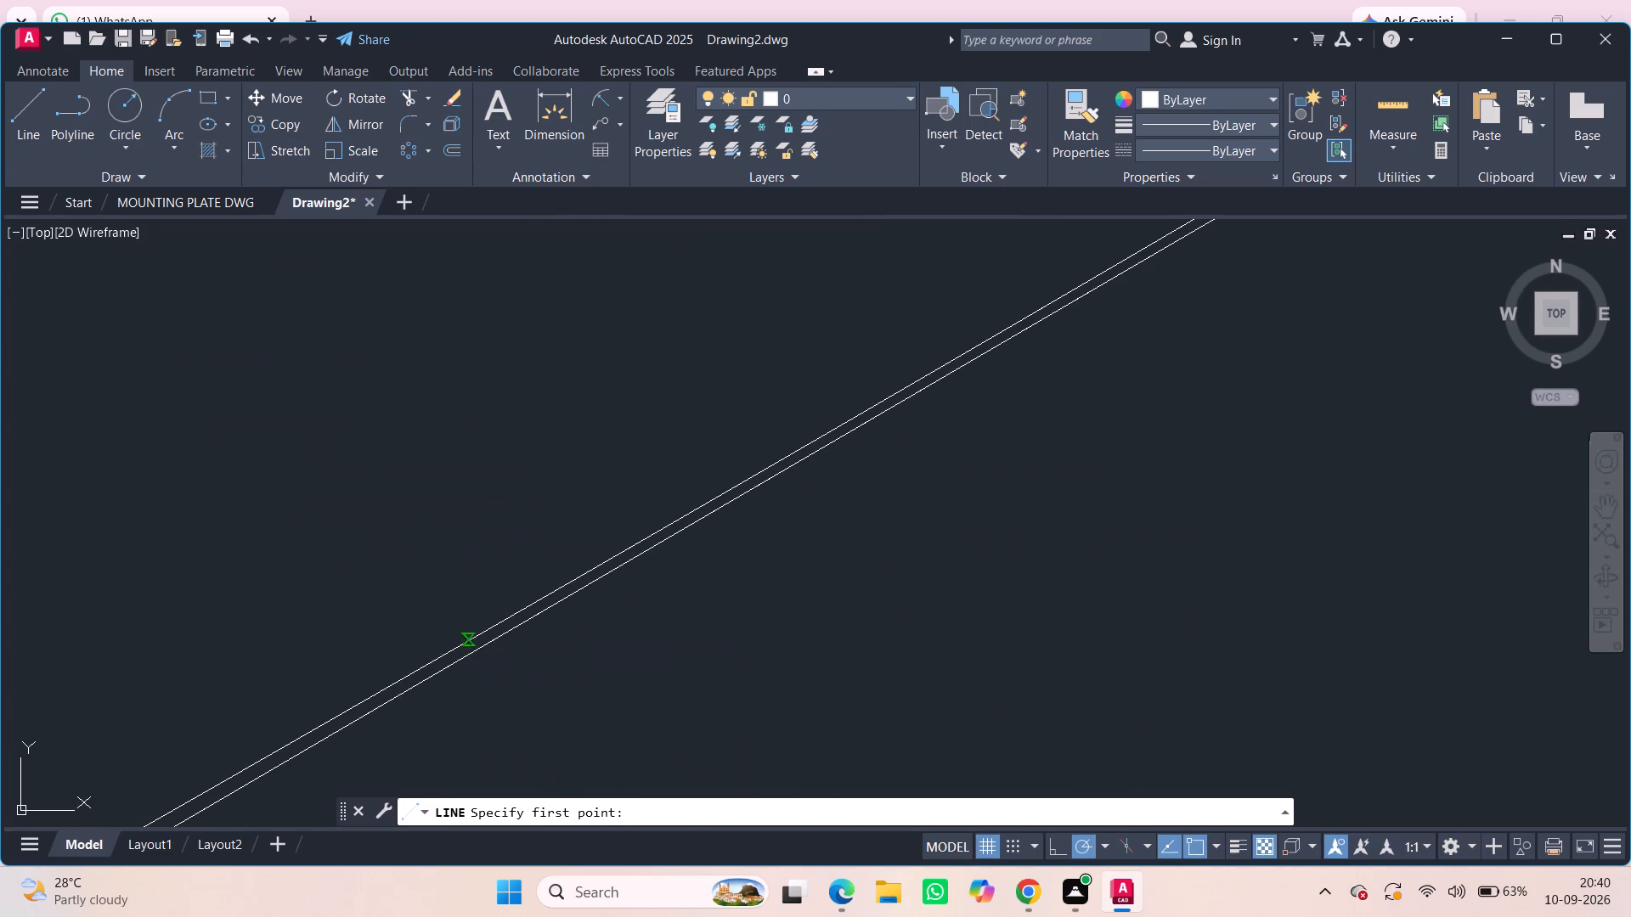
click(466, 637)
click(497, 639)
scroll(499, 453, down, 2)
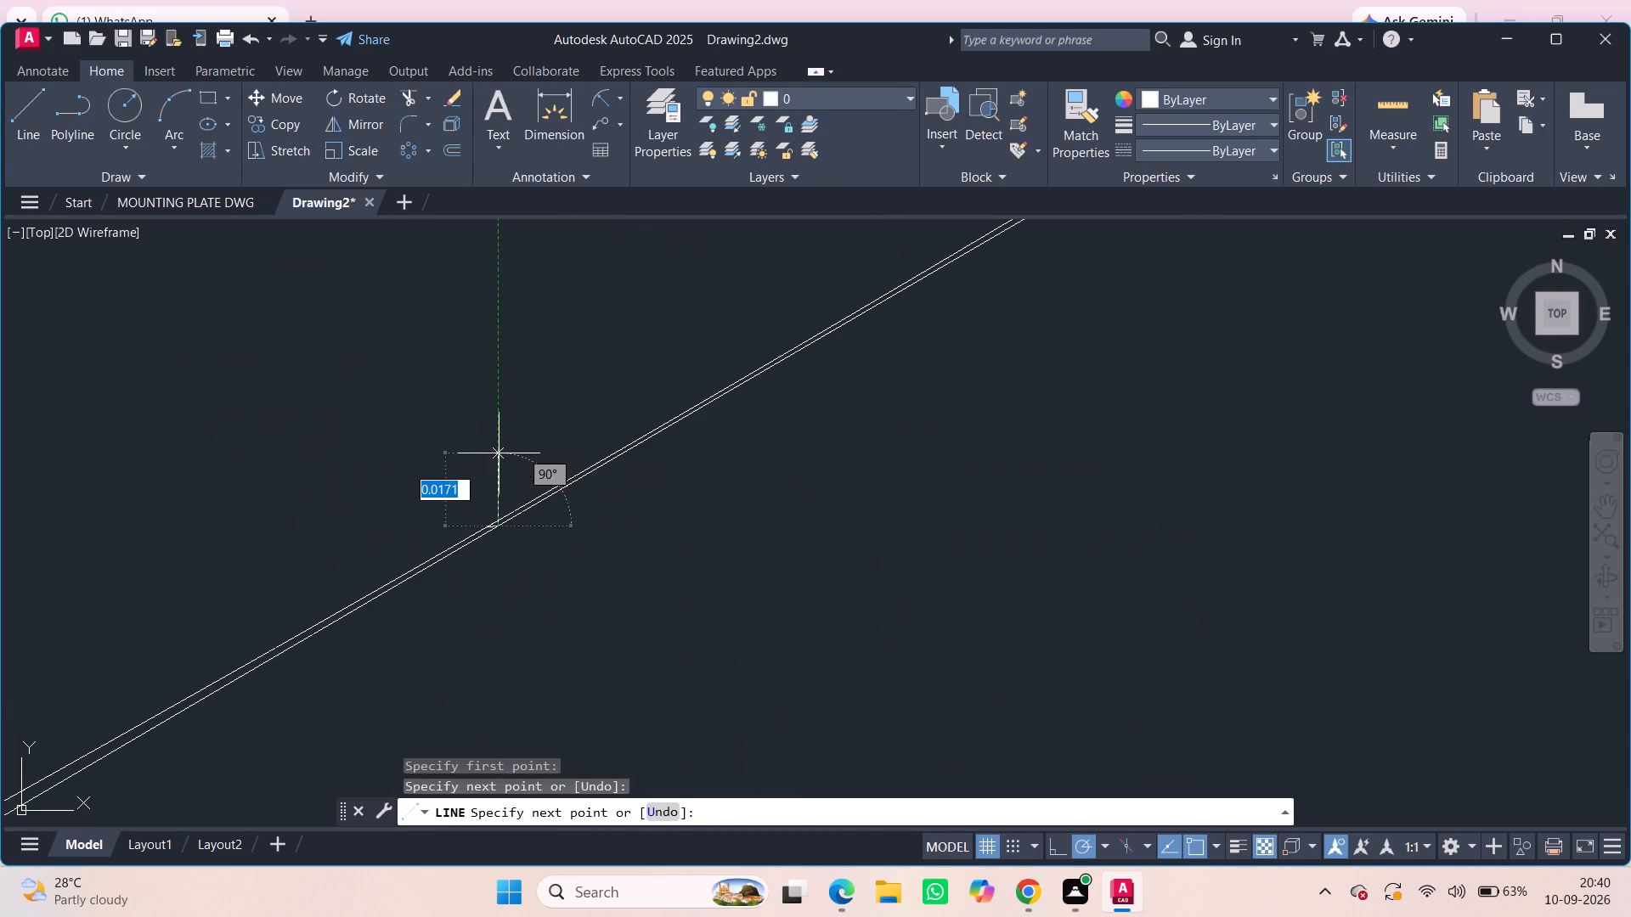
scroll(499, 462, down, 3)
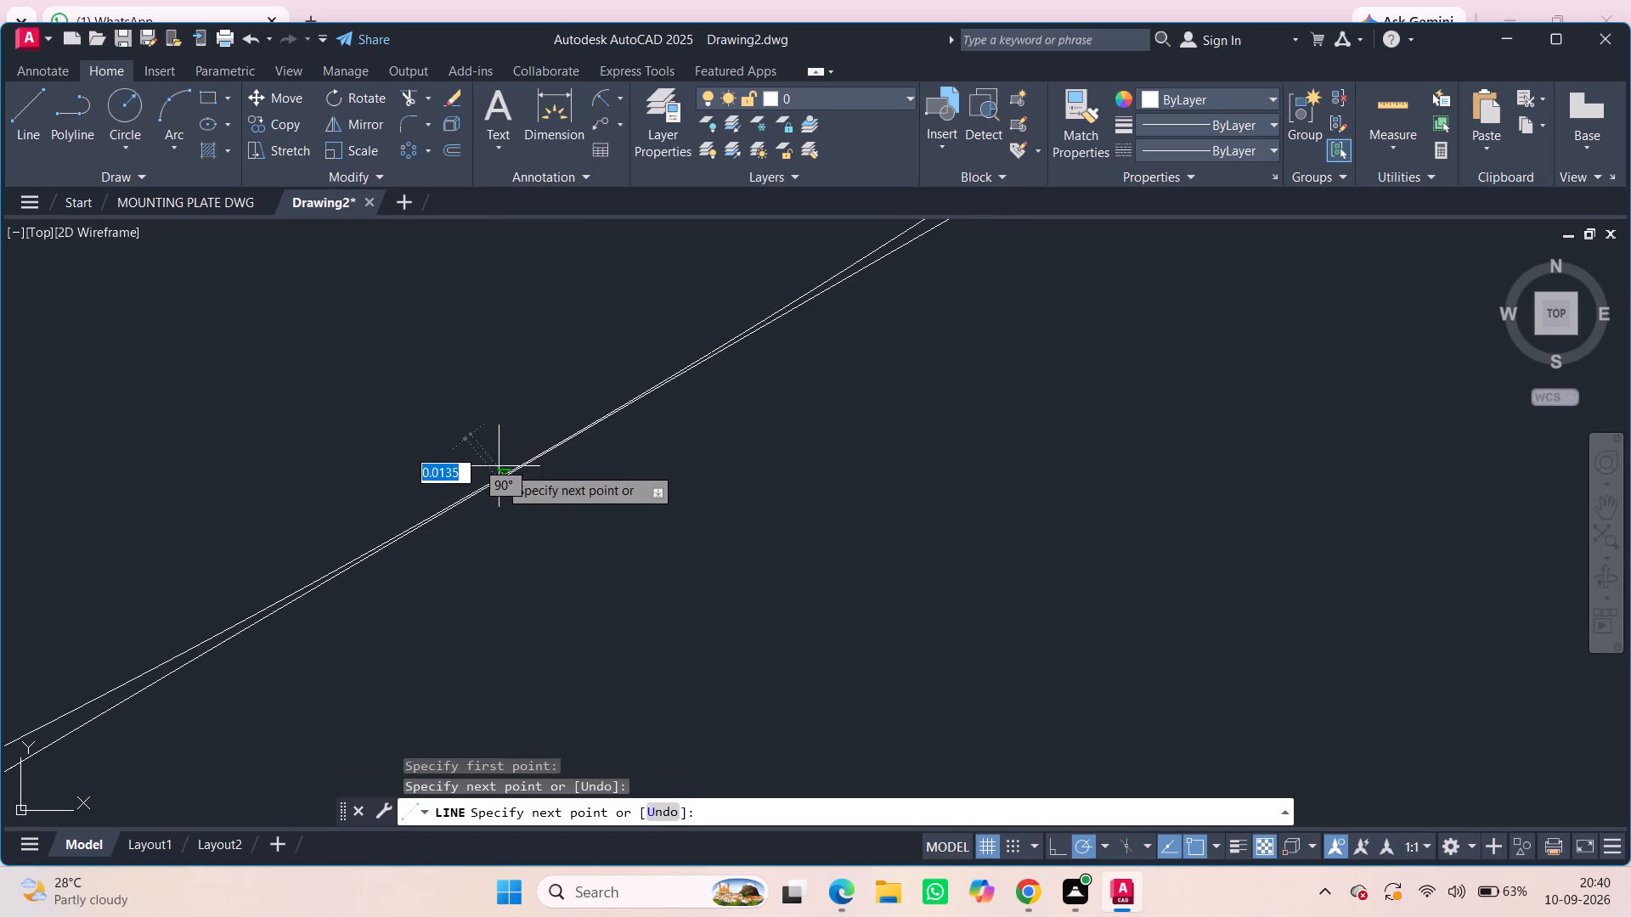
scroll(499, 468, down, 2)
key(Escape)
scroll(498, 469, down, 7)
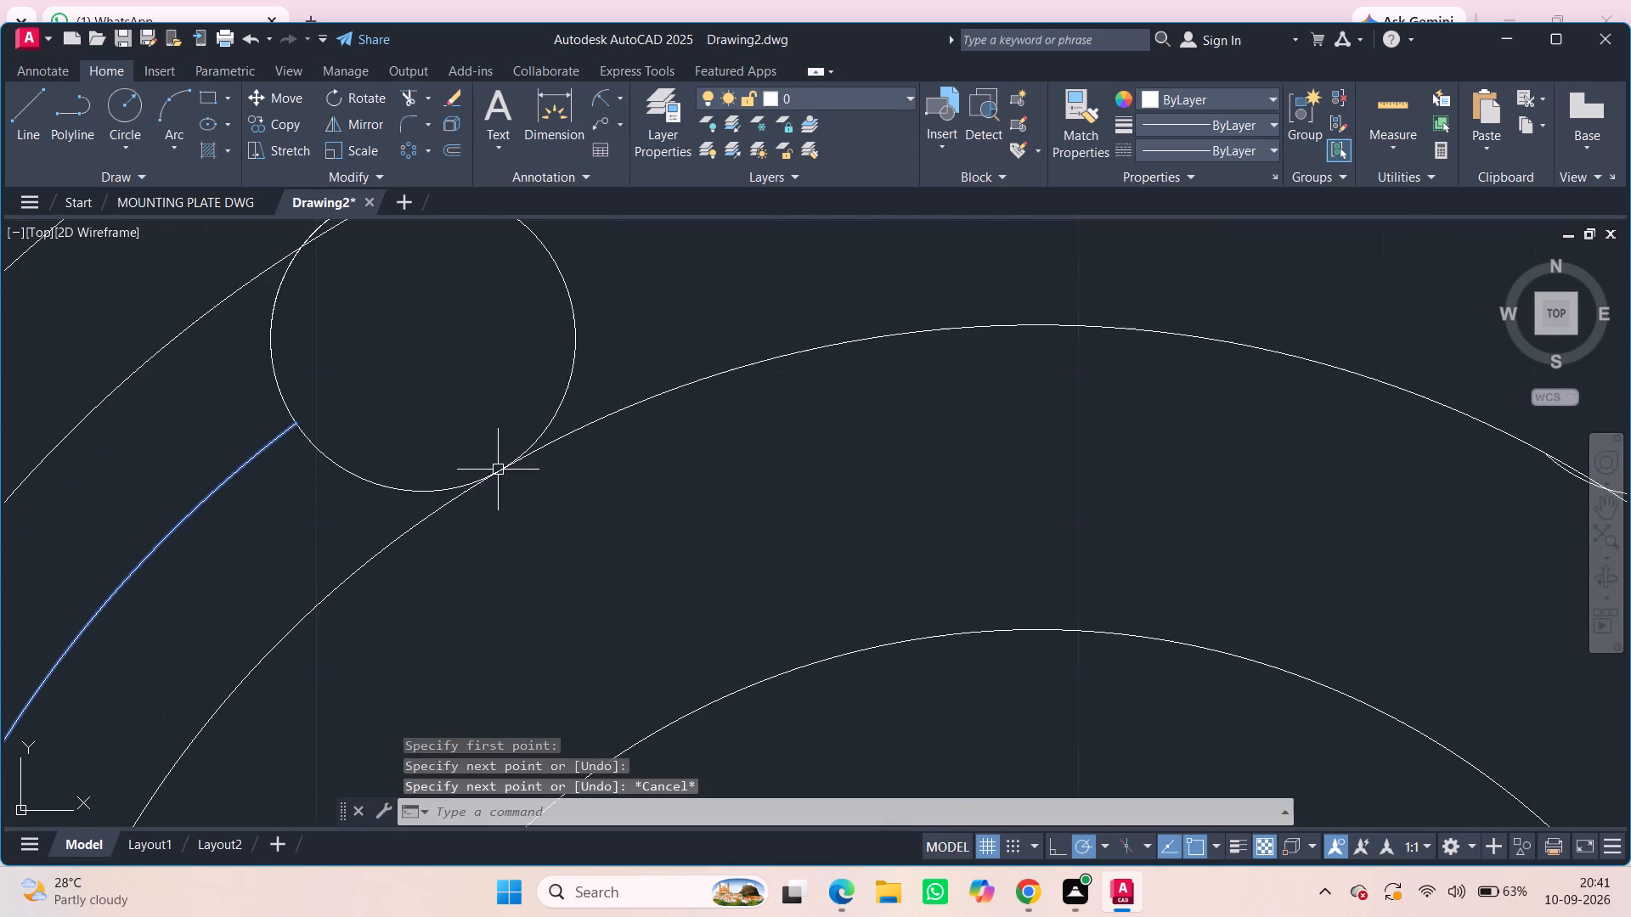
Trim the inner side of the upper-left radius 10 circle and its overhang beyond the slot's outer arc.
click(405, 98)
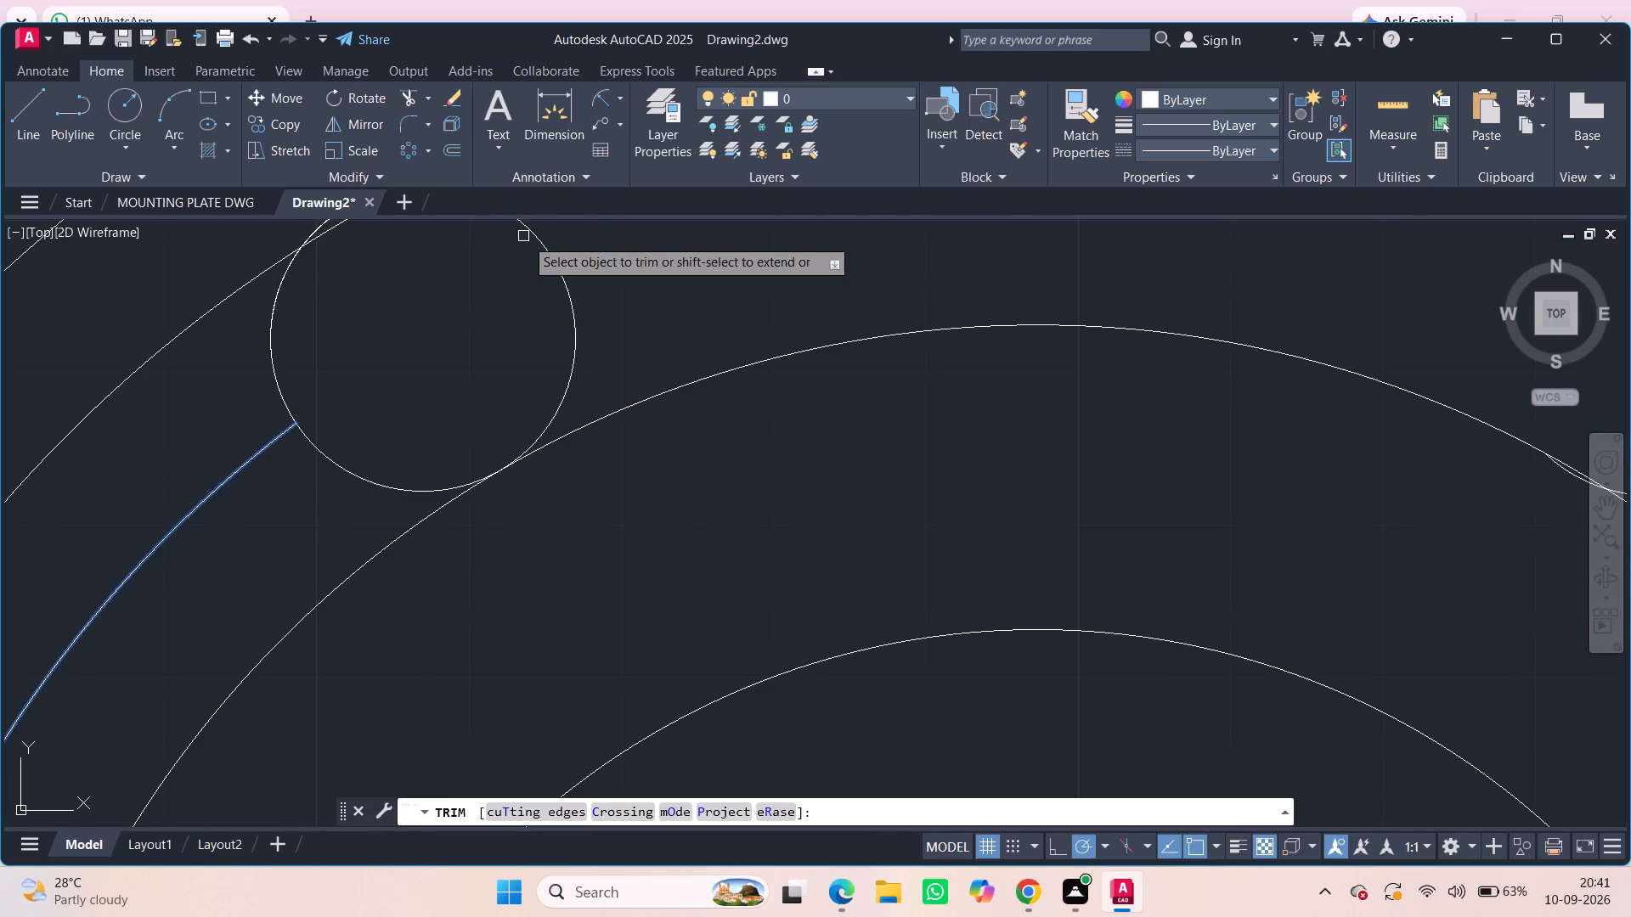
click(548, 262)
scroll(590, 313, down, 1)
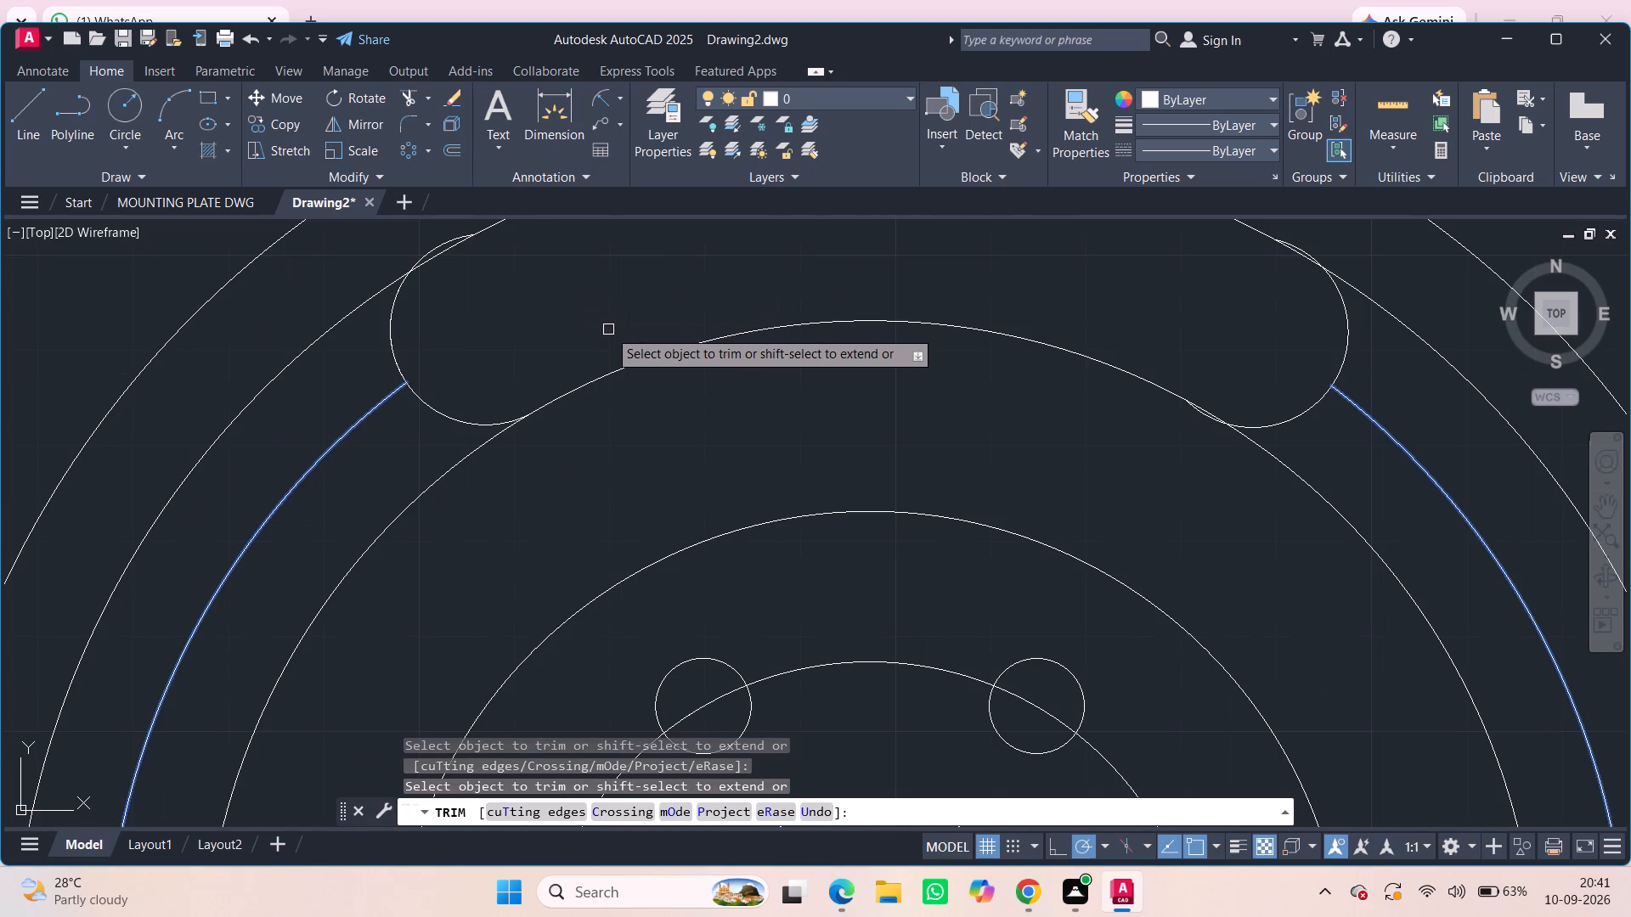
click(441, 244)
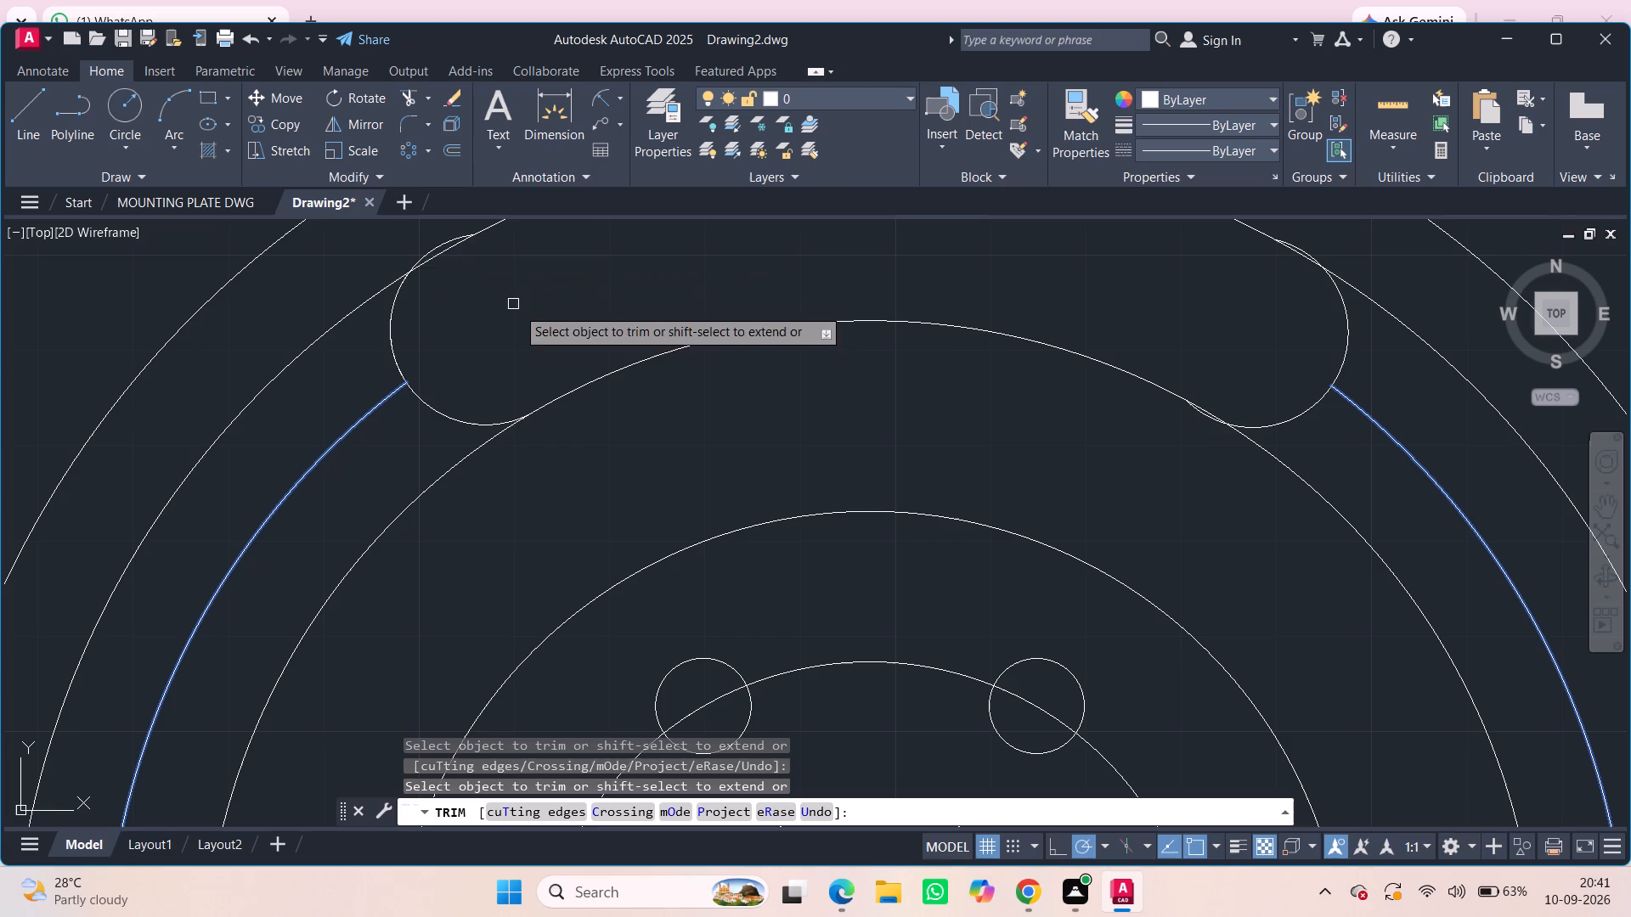
click(424, 251)
scroll(542, 334, down, 1)
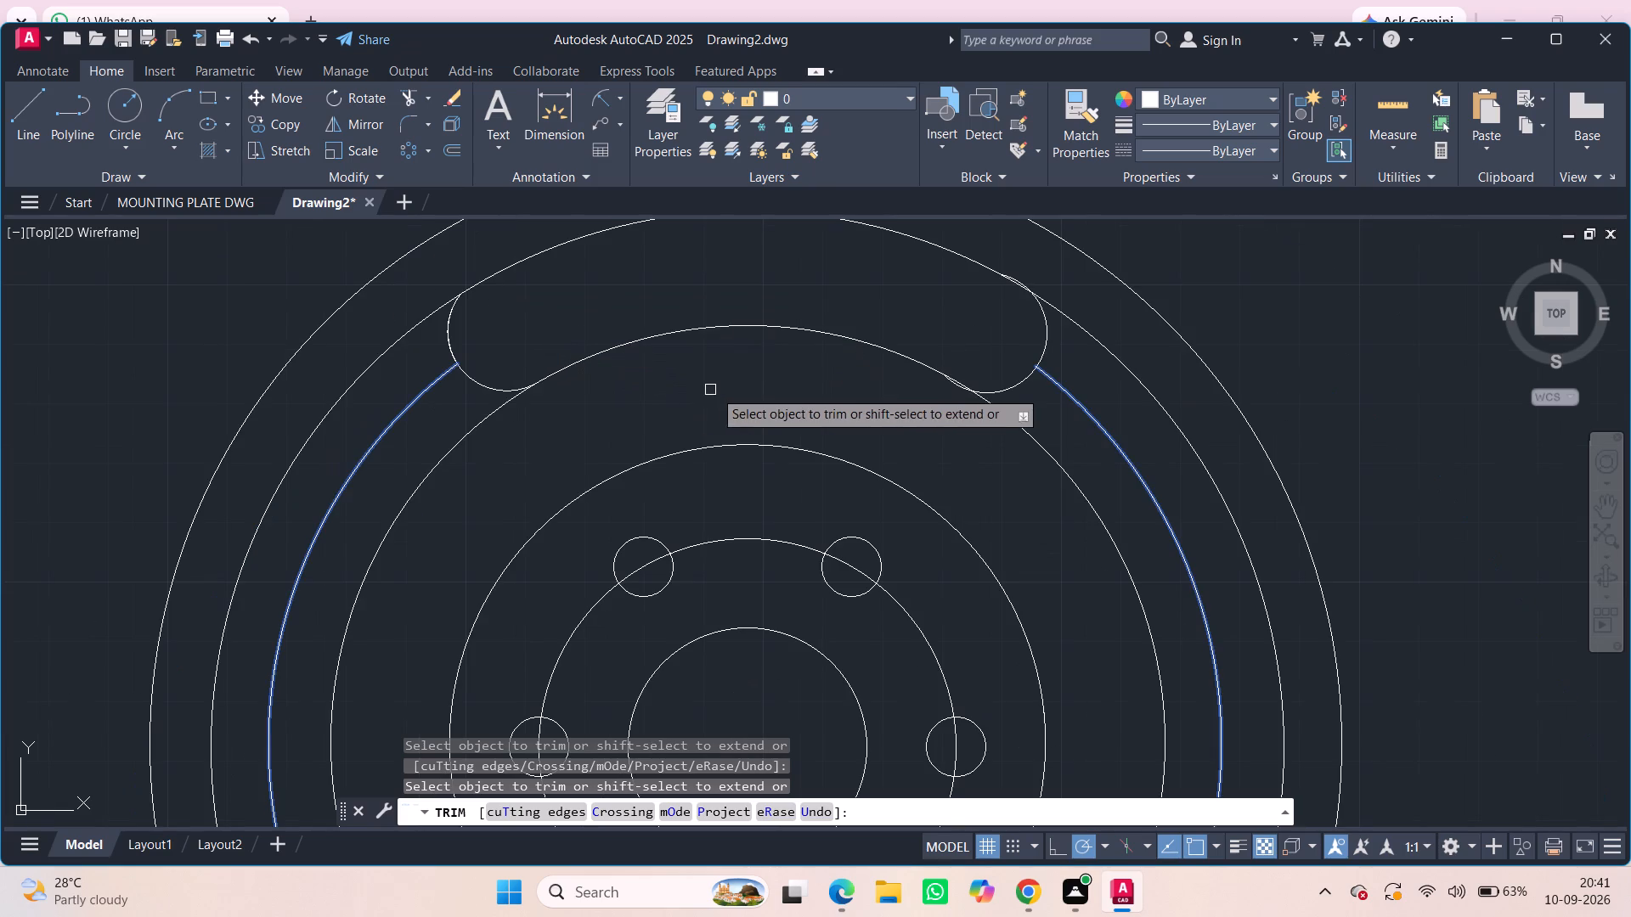
Trim the overhanging ends of the upper-right radius 10 arc at the slot's inner and outer arcs.
scroll(1022, 406, up, 3)
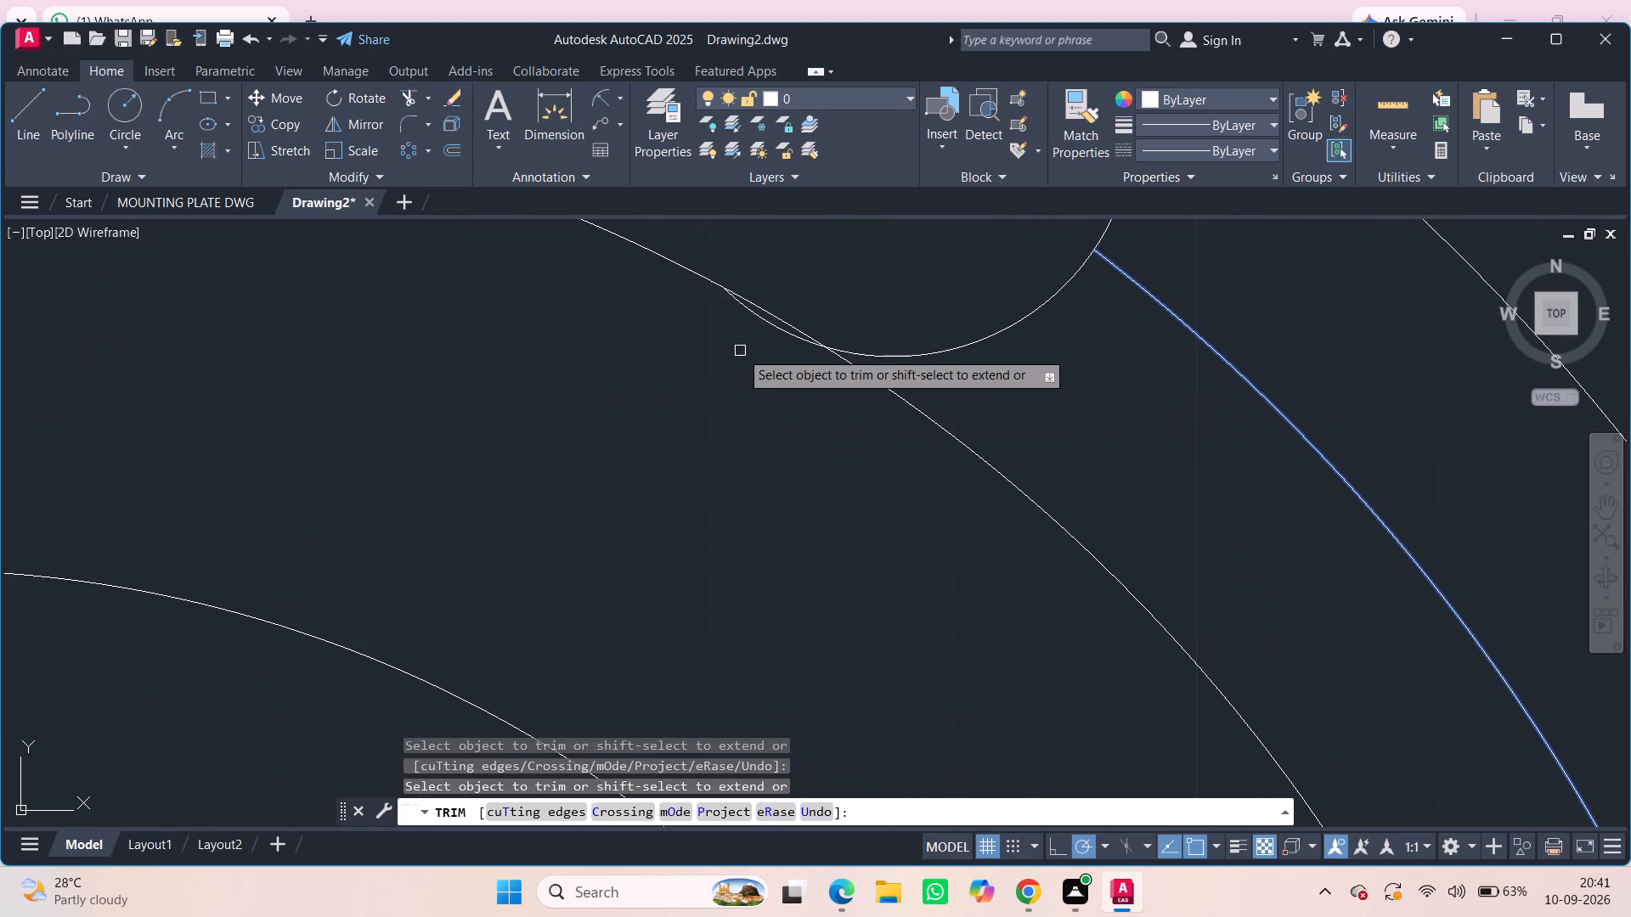
click(760, 323)
scroll(917, 292, down, 2)
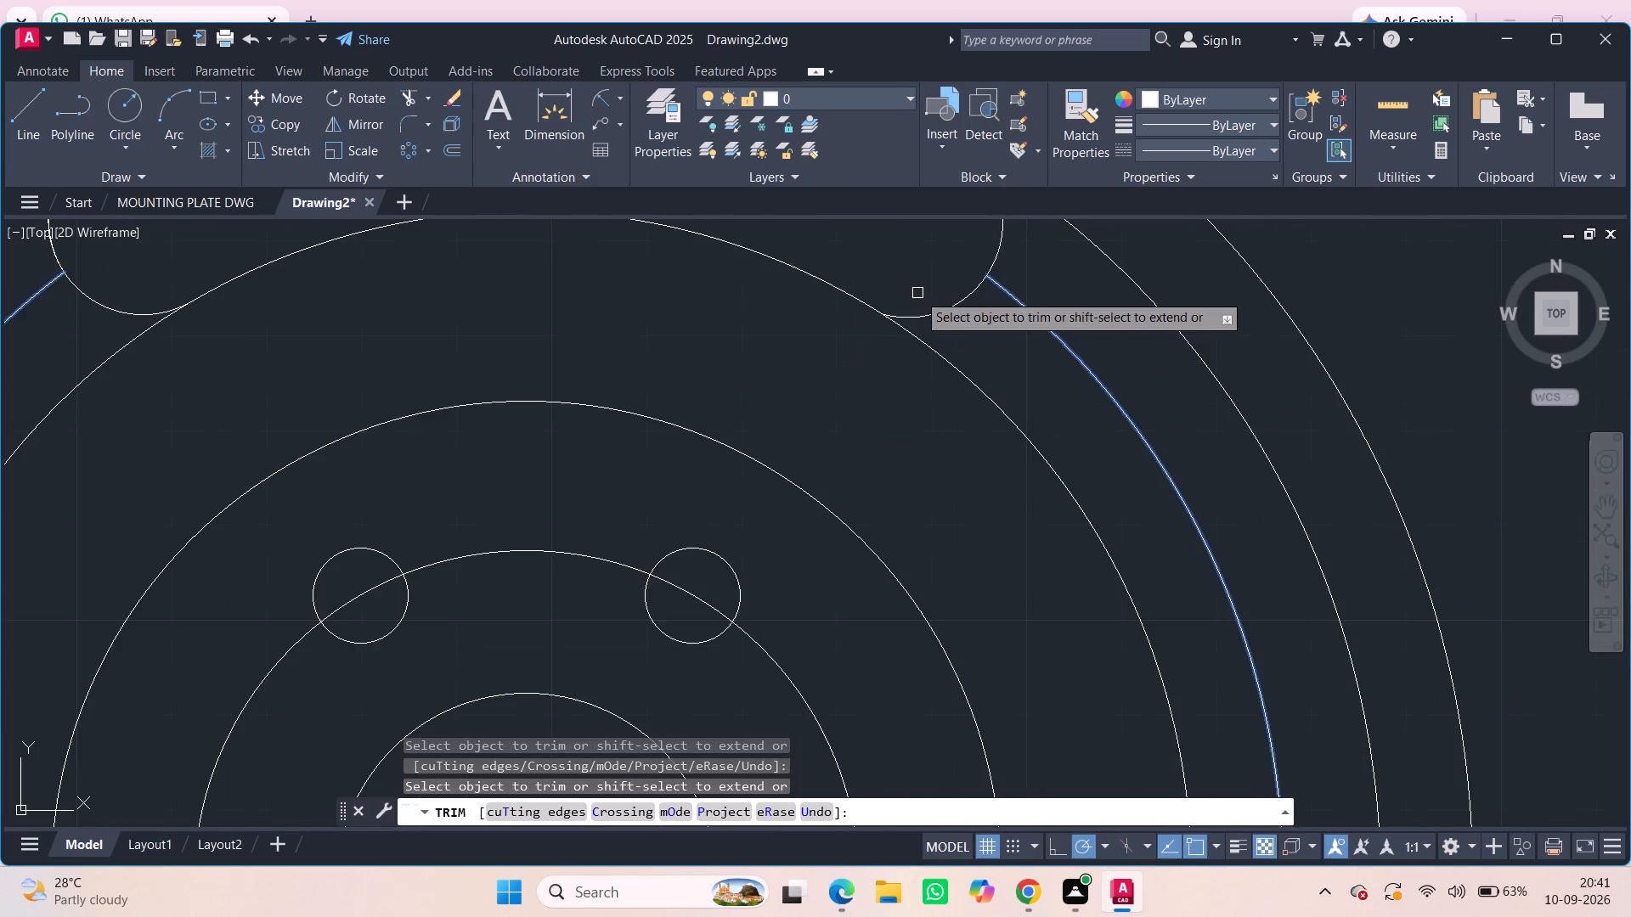
scroll(917, 293, down, 1)
middle_drag(917, 293, 948, 512)
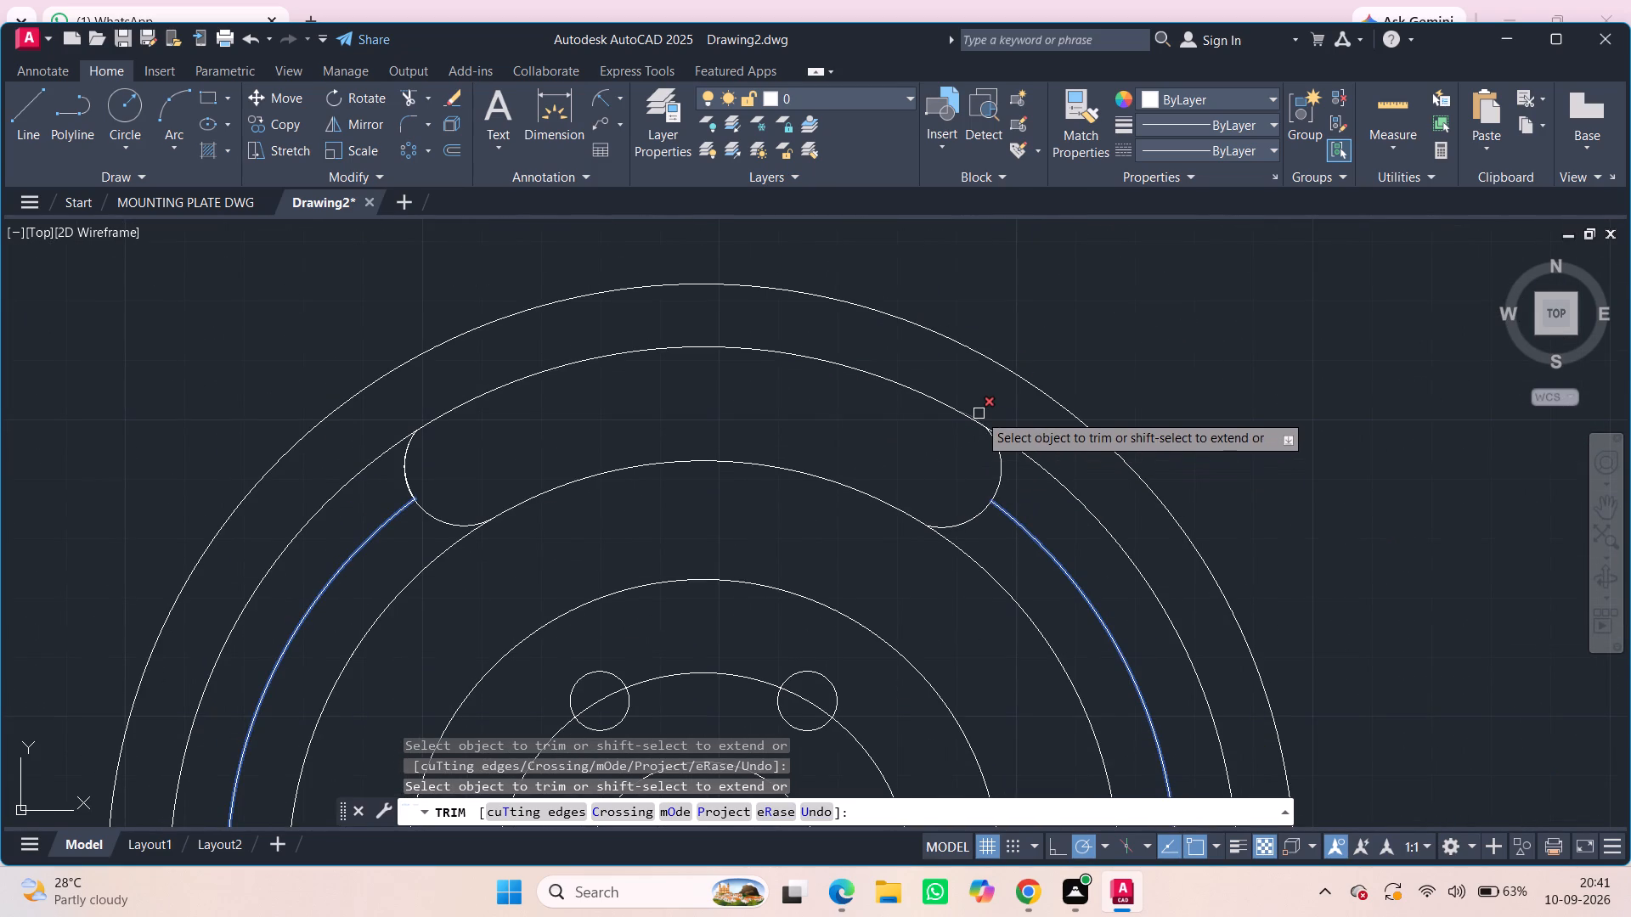
click(979, 413)
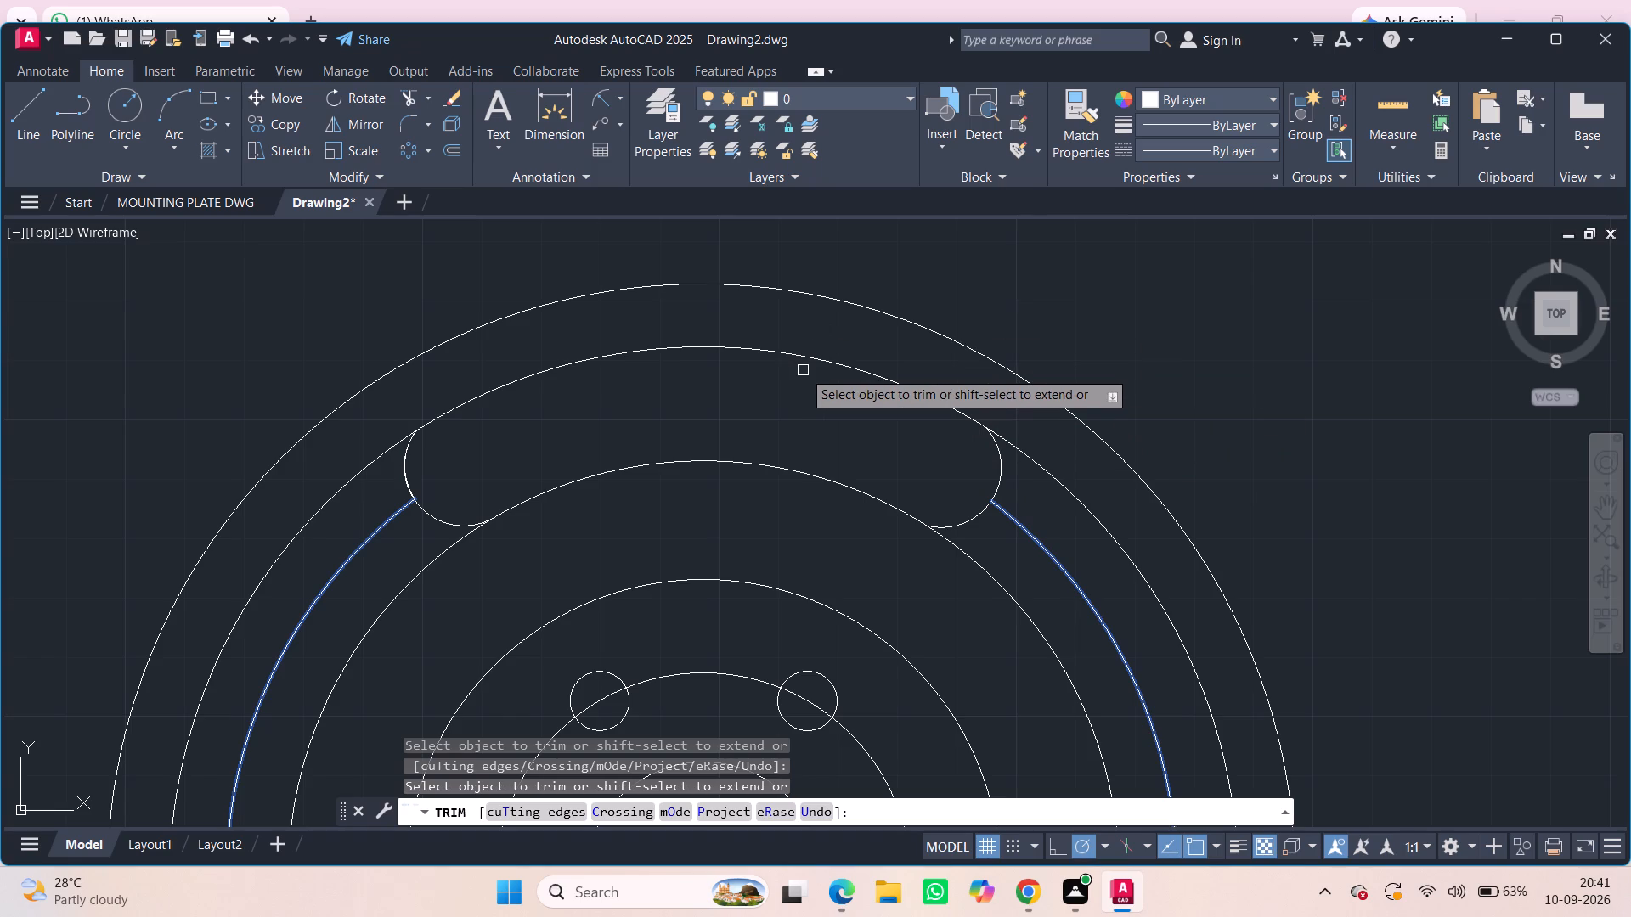
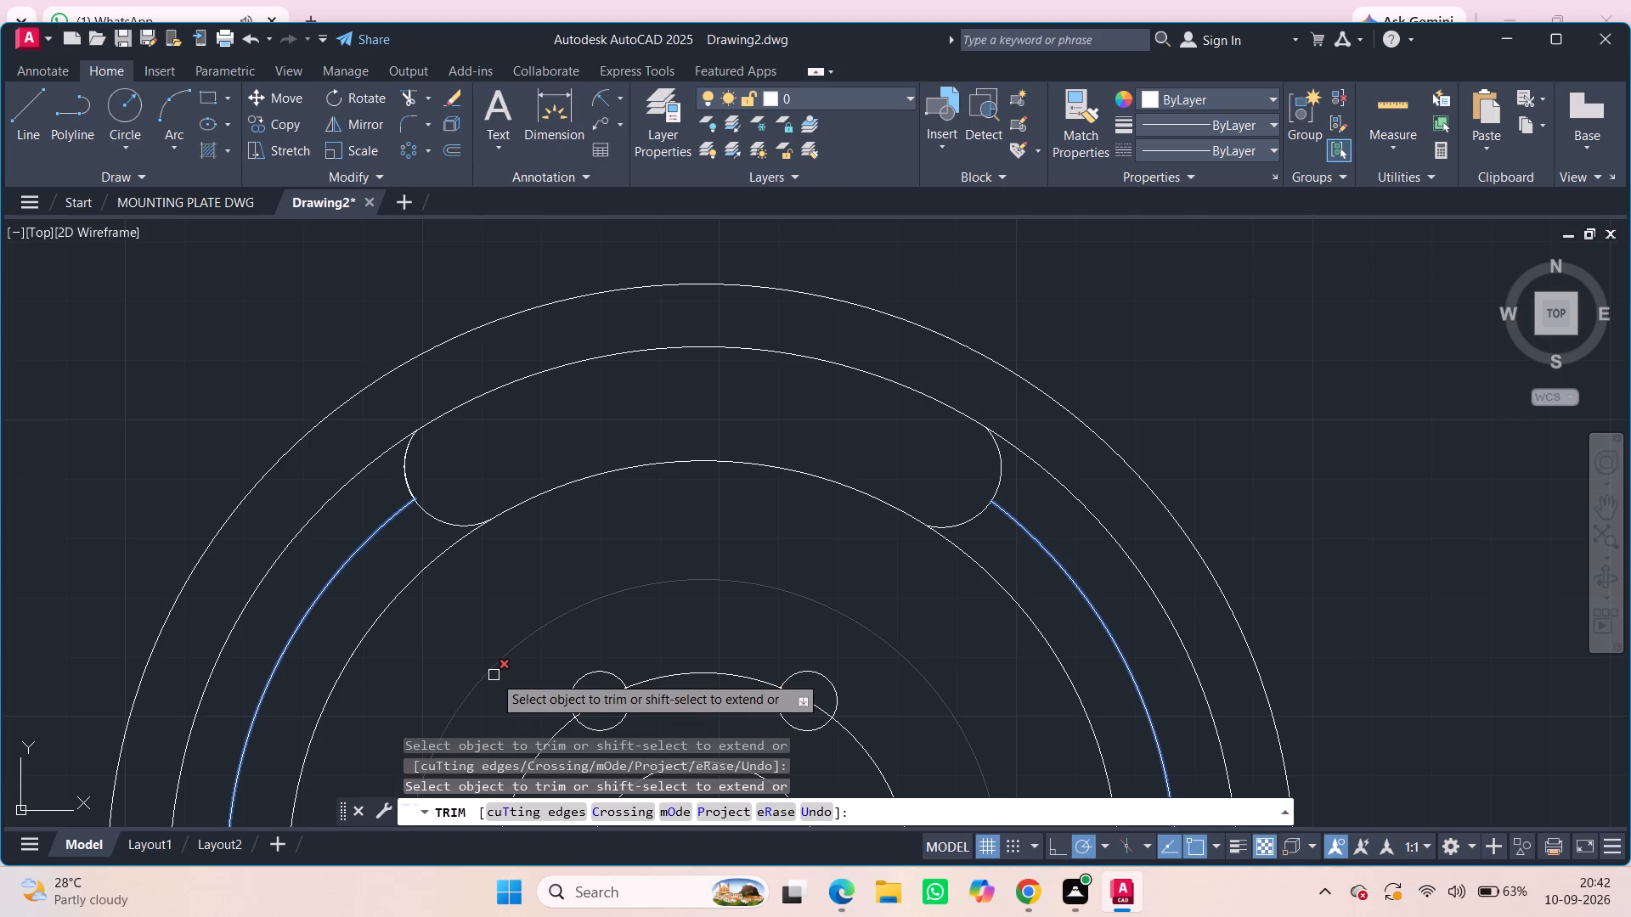
Trim away the portions of the three concentric slot circles that lie outside the upper slot, keeping only the closed slot outline.
scroll(494, 675, down, 1)
middle_drag(494, 675, 603, 436)
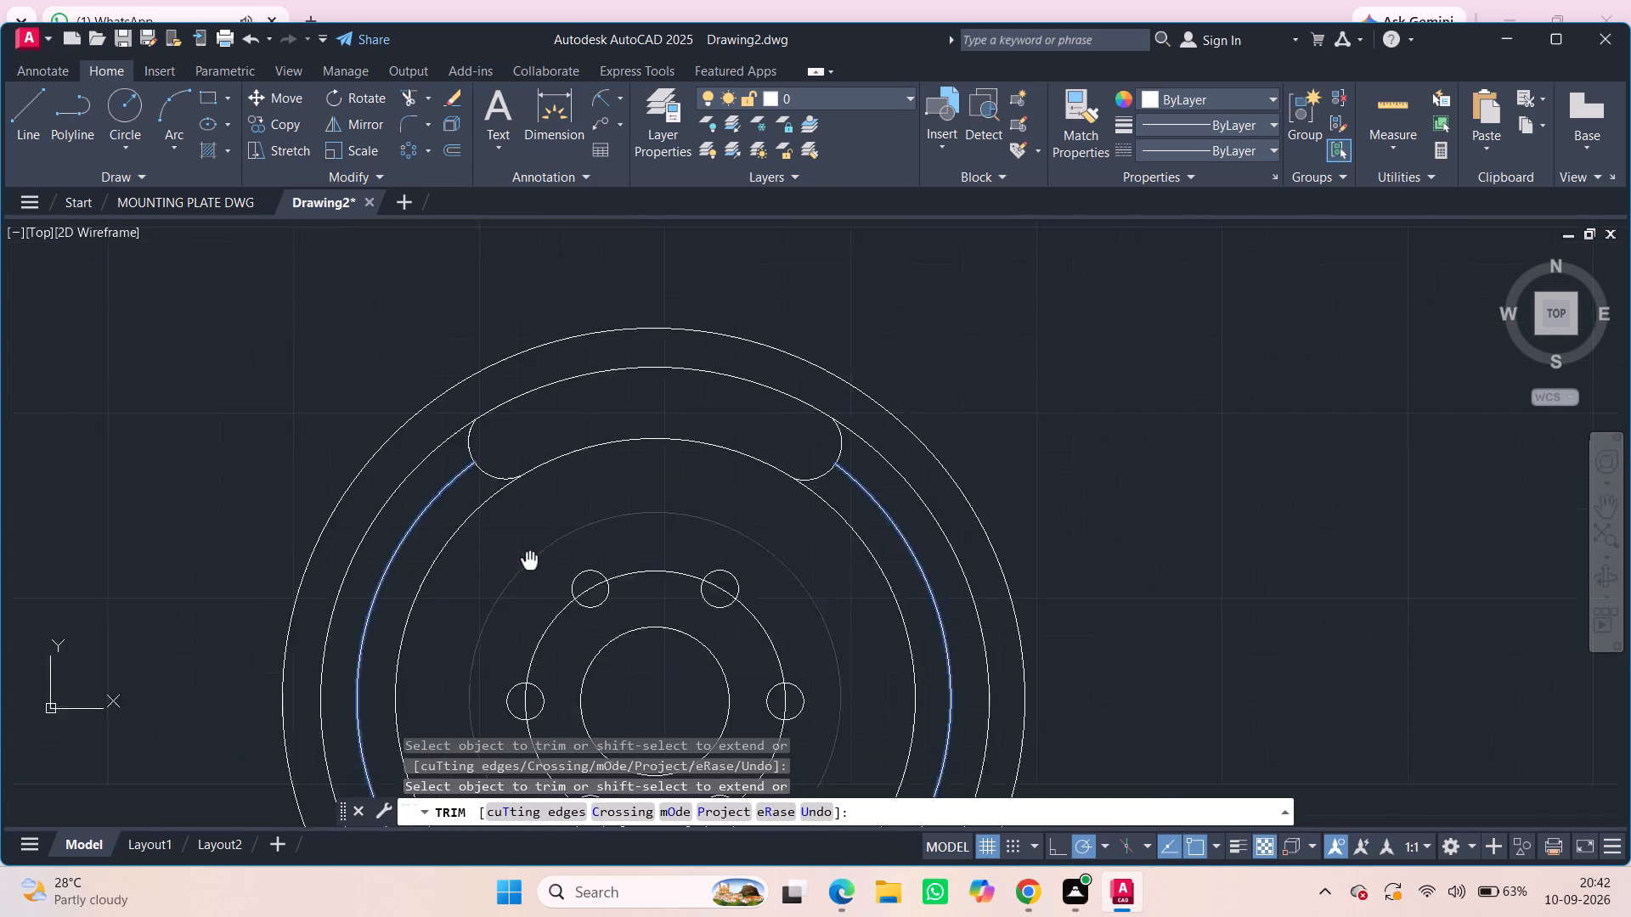
middle_drag(603, 436, 613, 415)
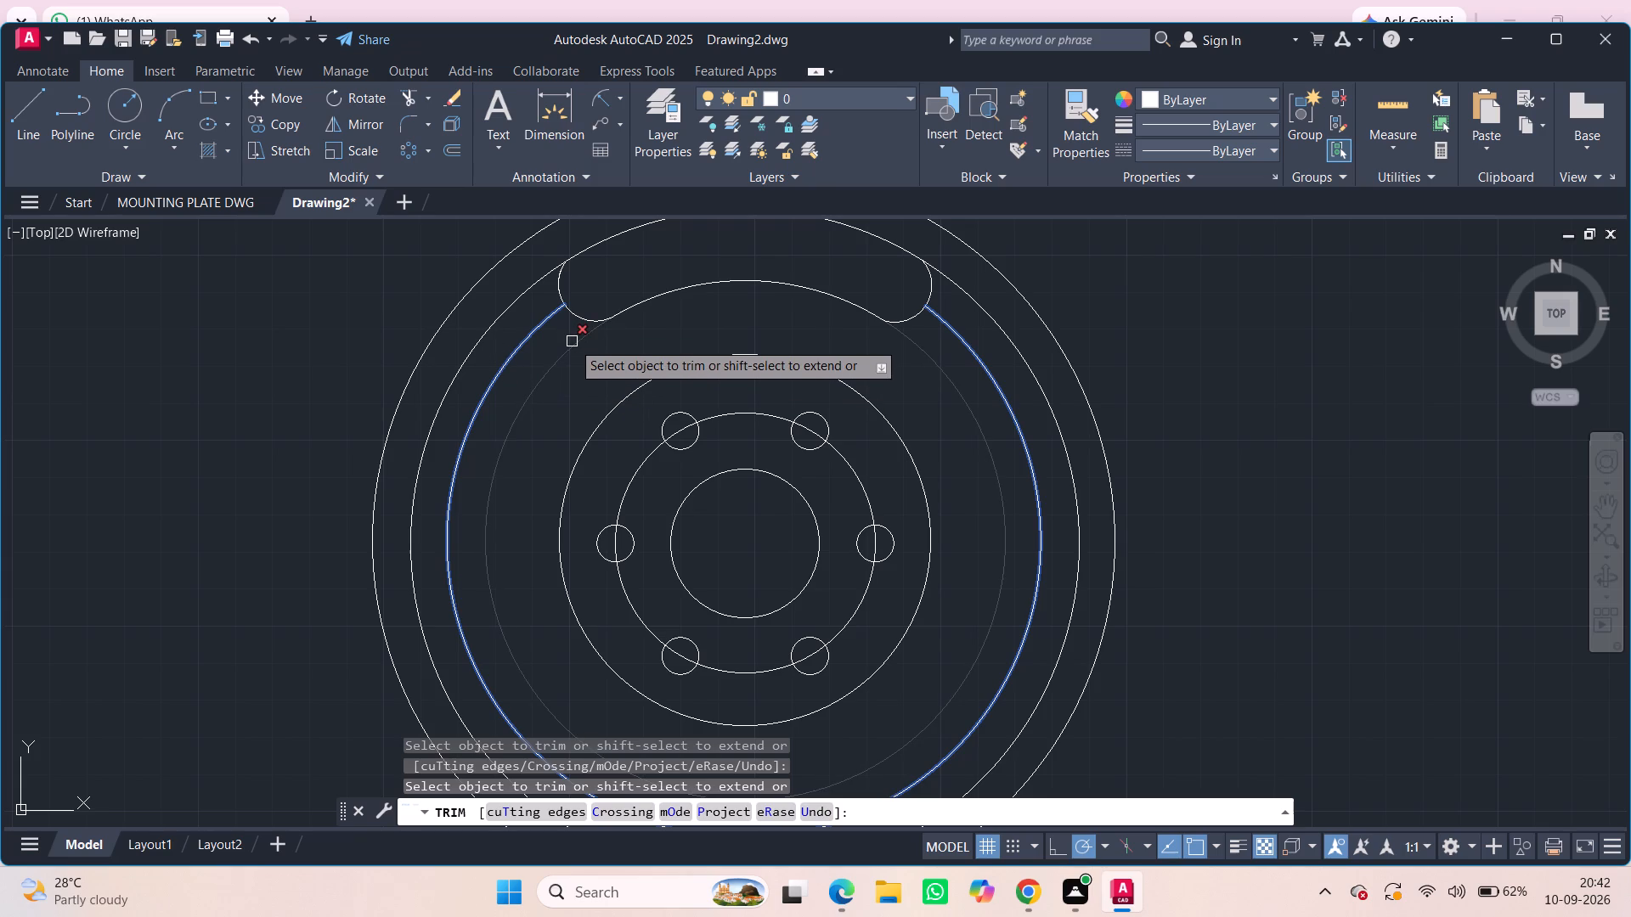
click(528, 336)
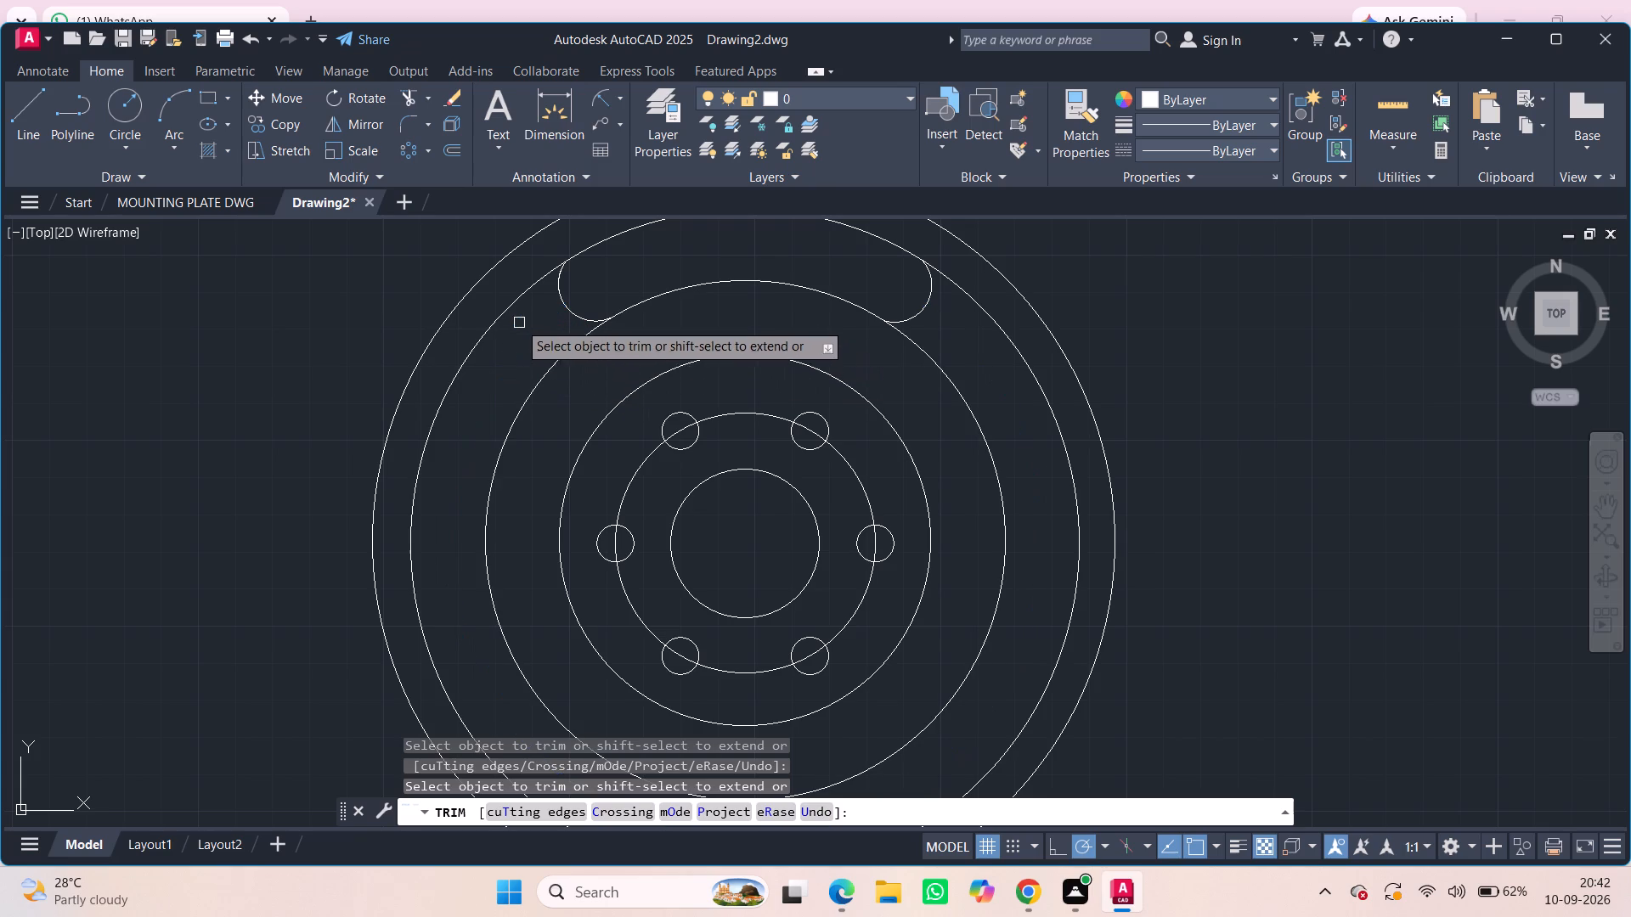
click(511, 306)
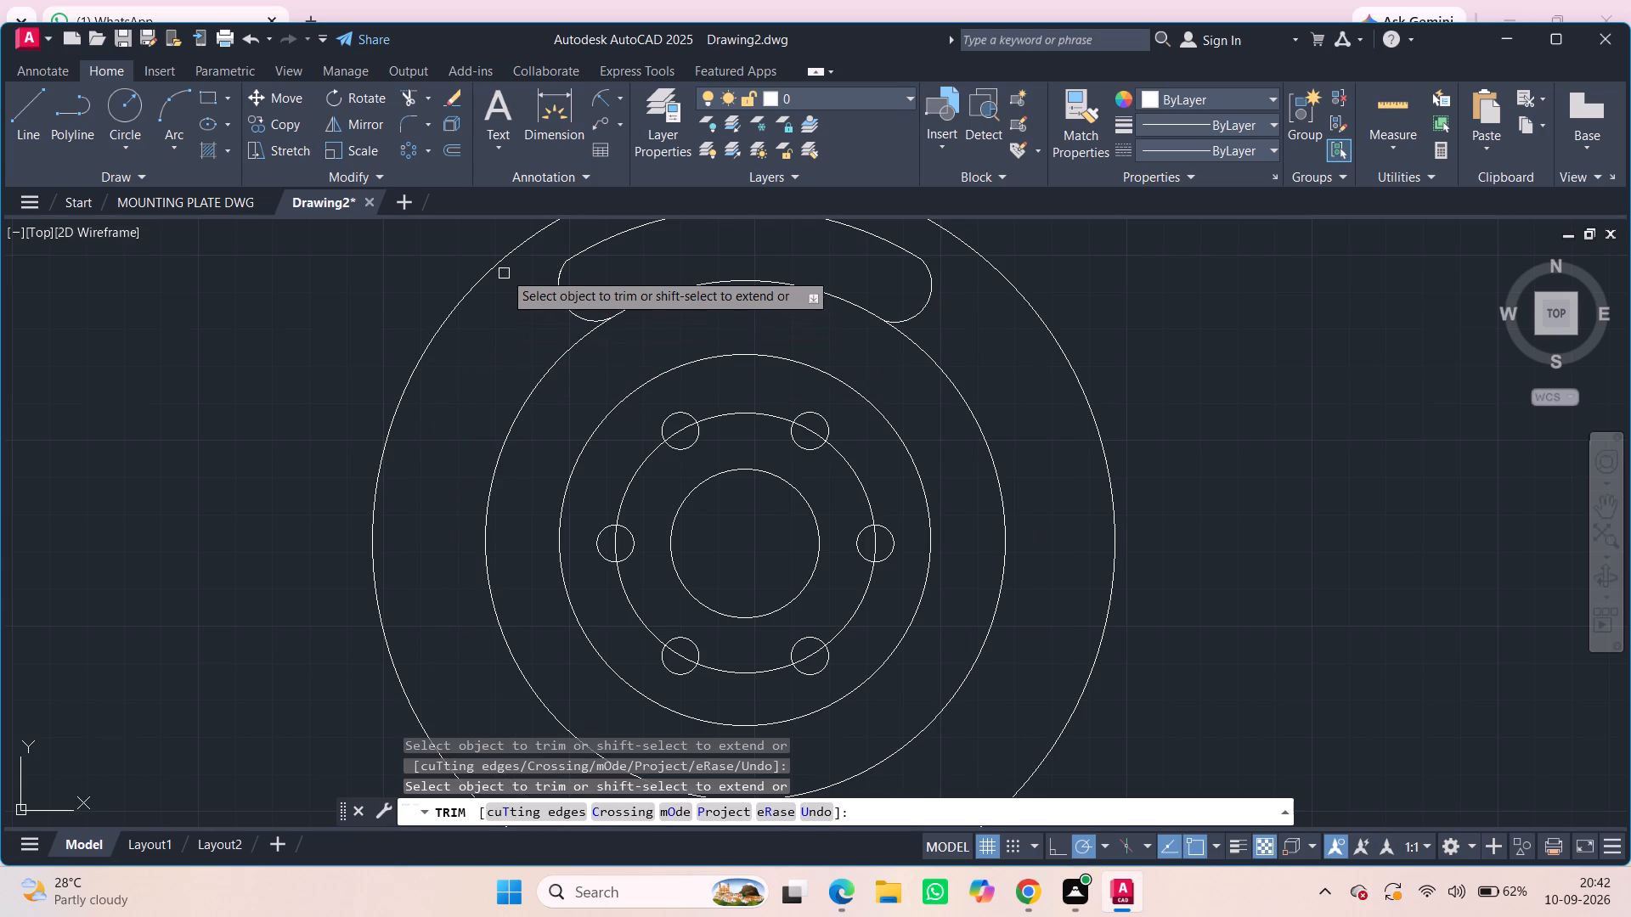
middle_drag(533, 354, 483, 430)
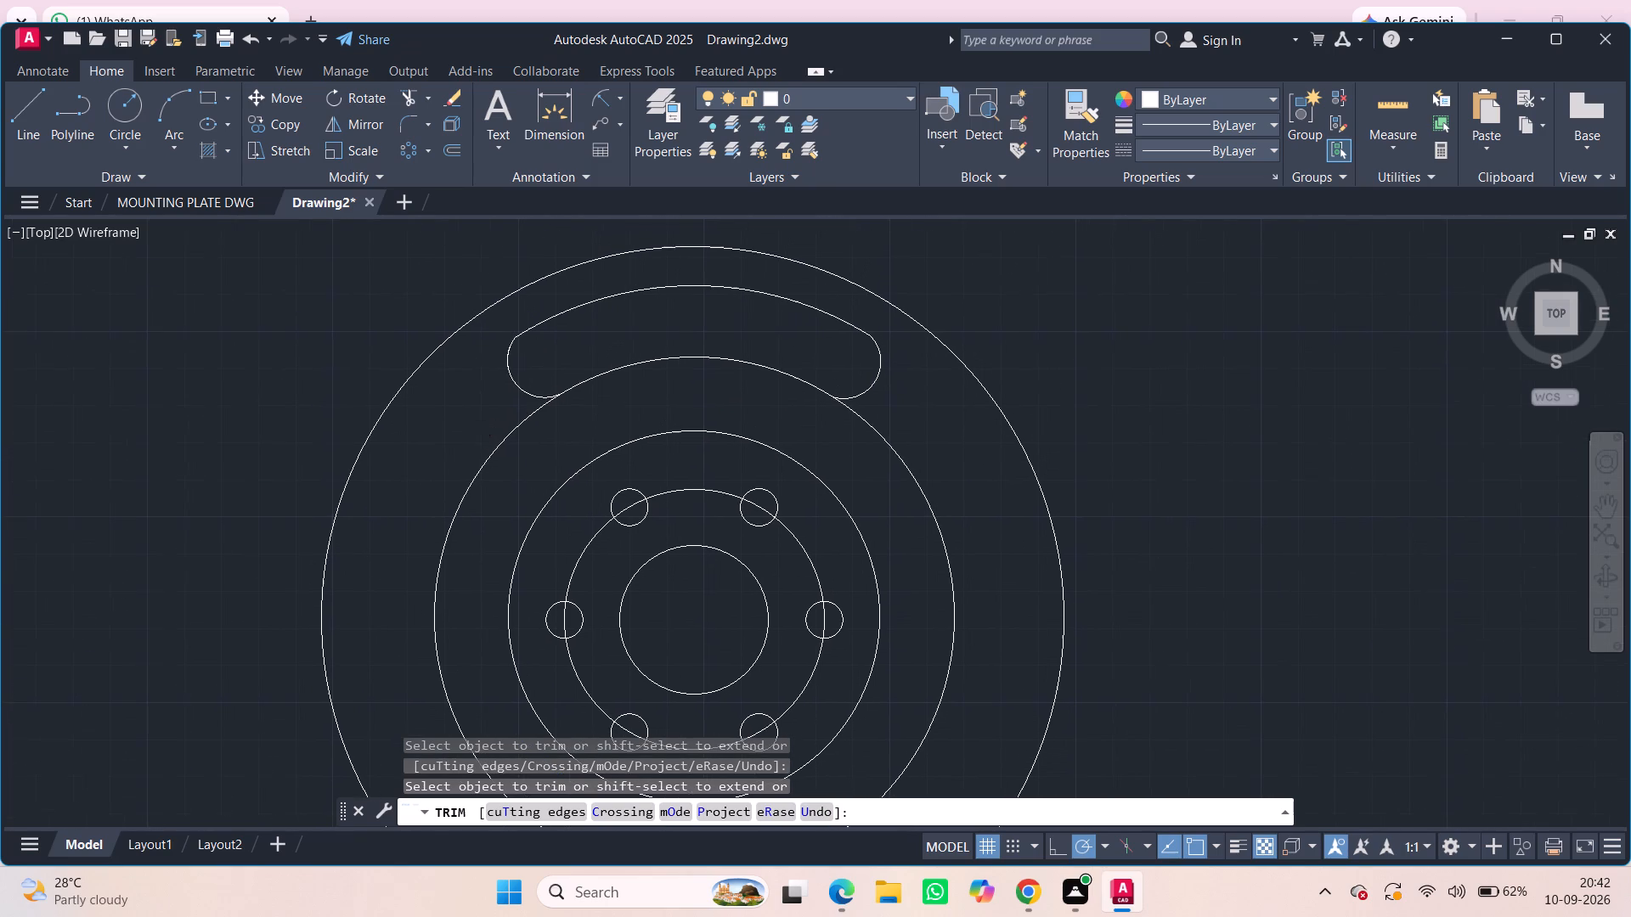
click(492, 452)
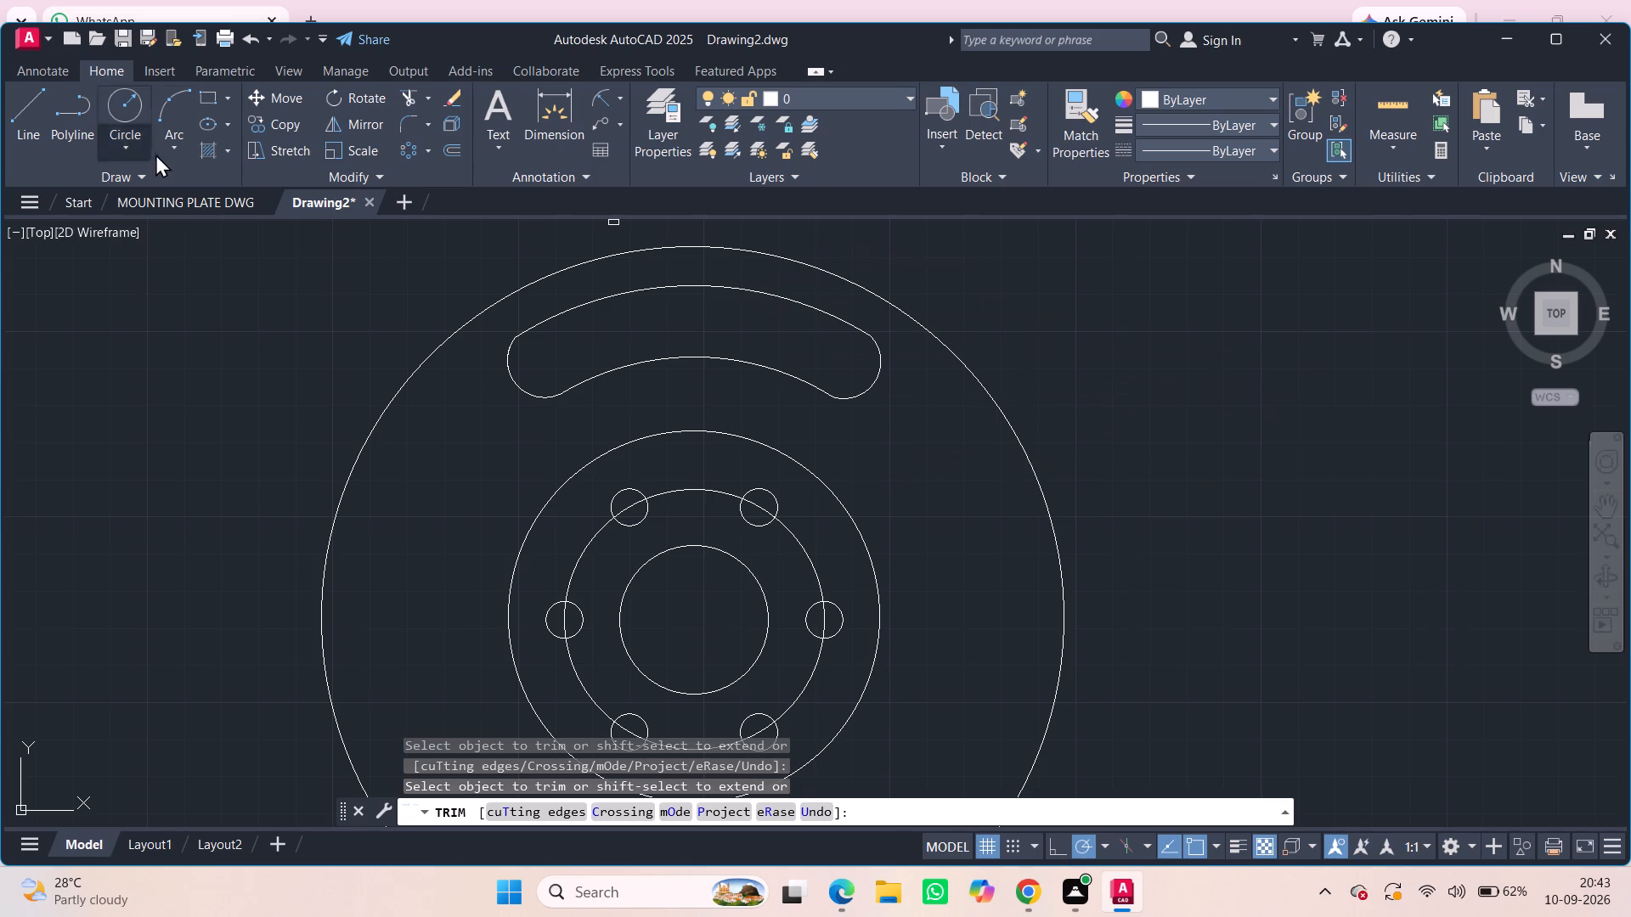
Draw two radius 20 circles, one centred on each rounded end of the upper slot.
click(125, 95)
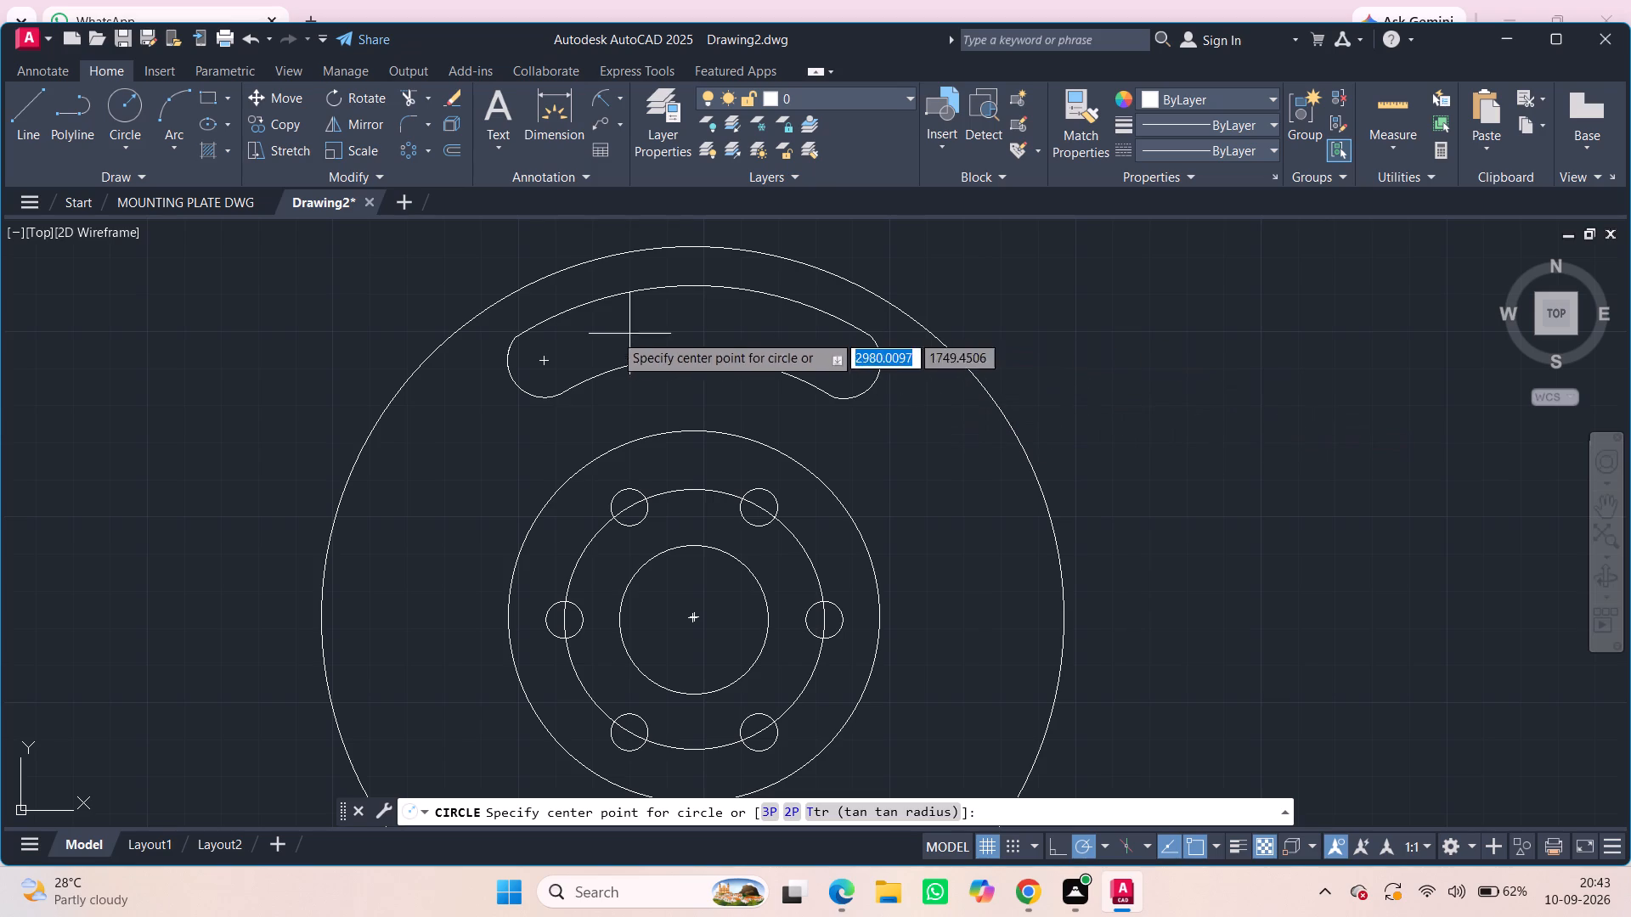
click(124, 93)
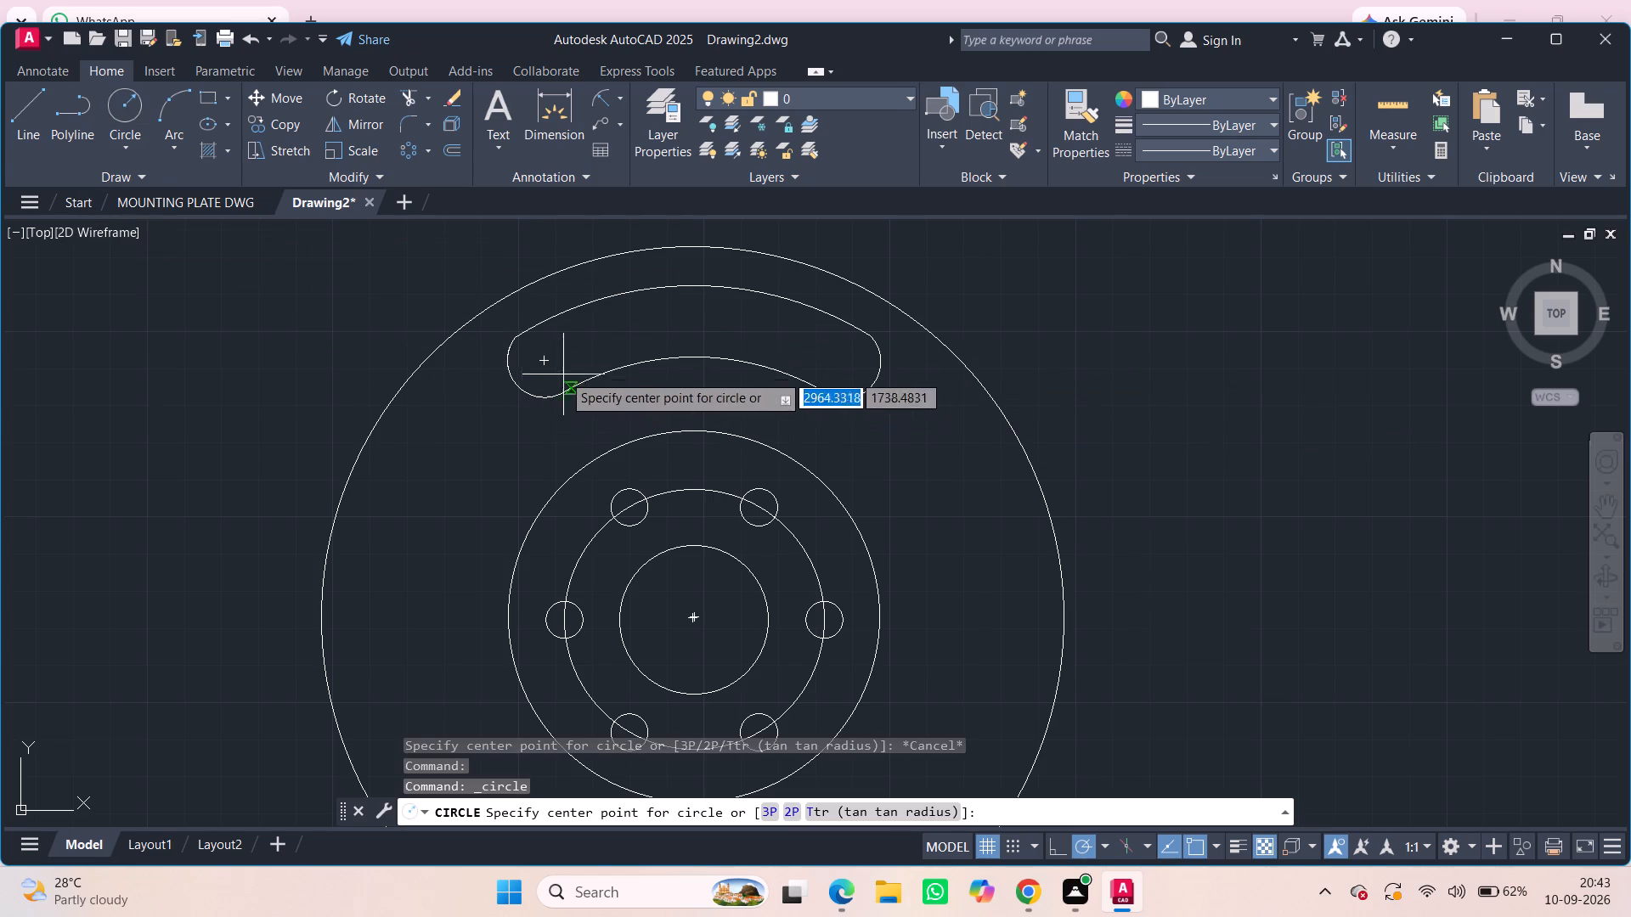
click(539, 355)
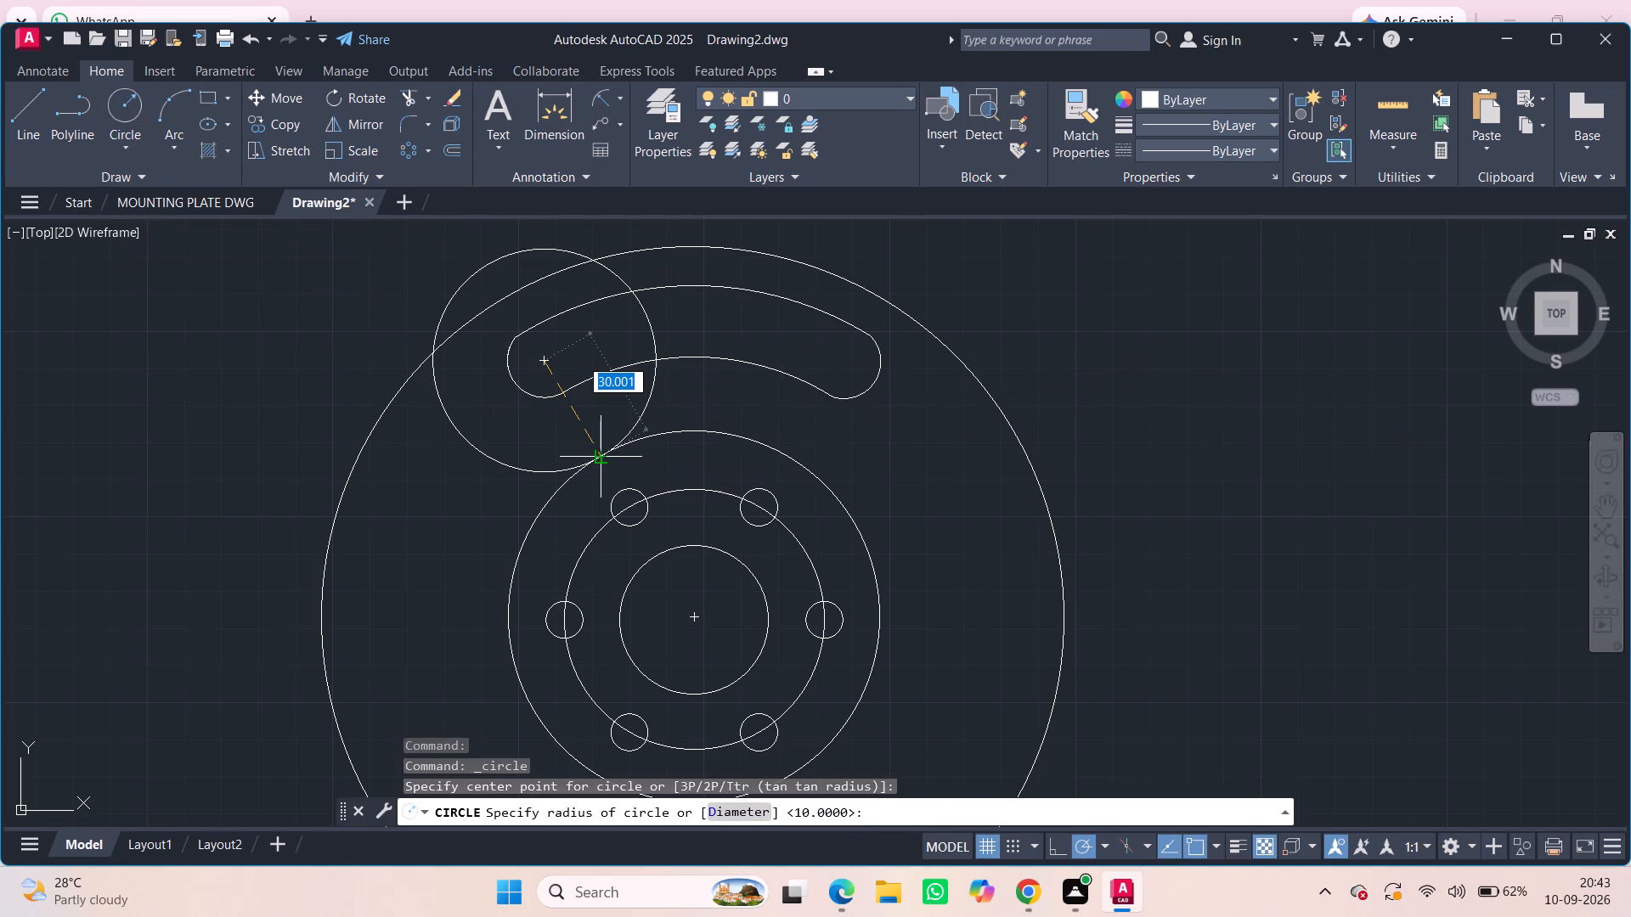
text(20)
key(Return)
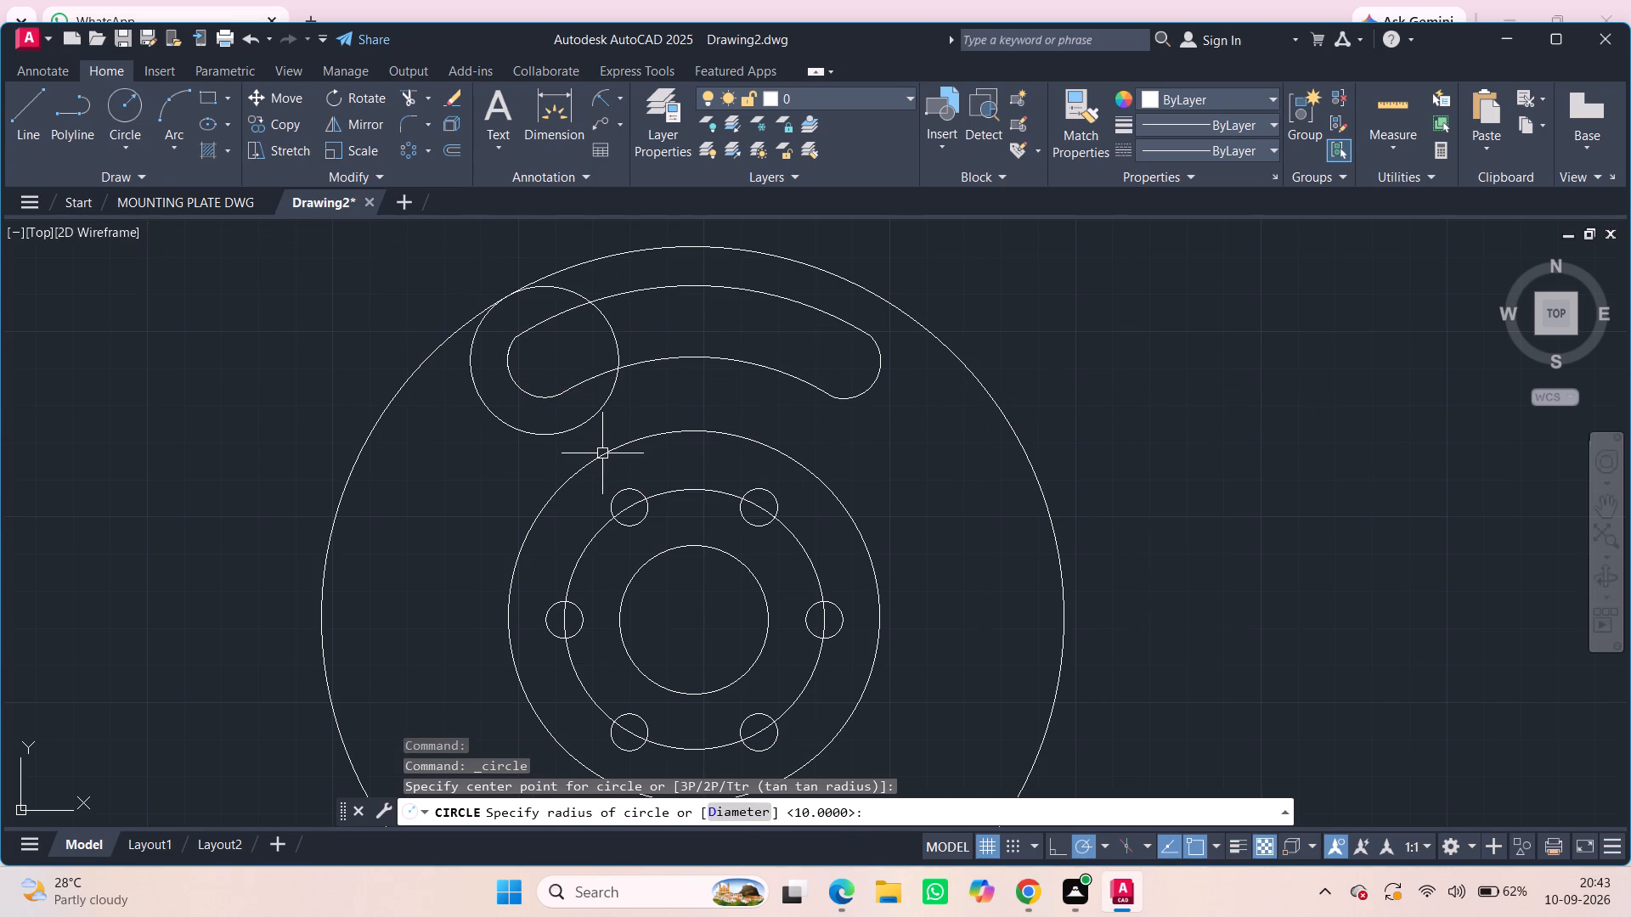
click(138, 104)
click(841, 363)
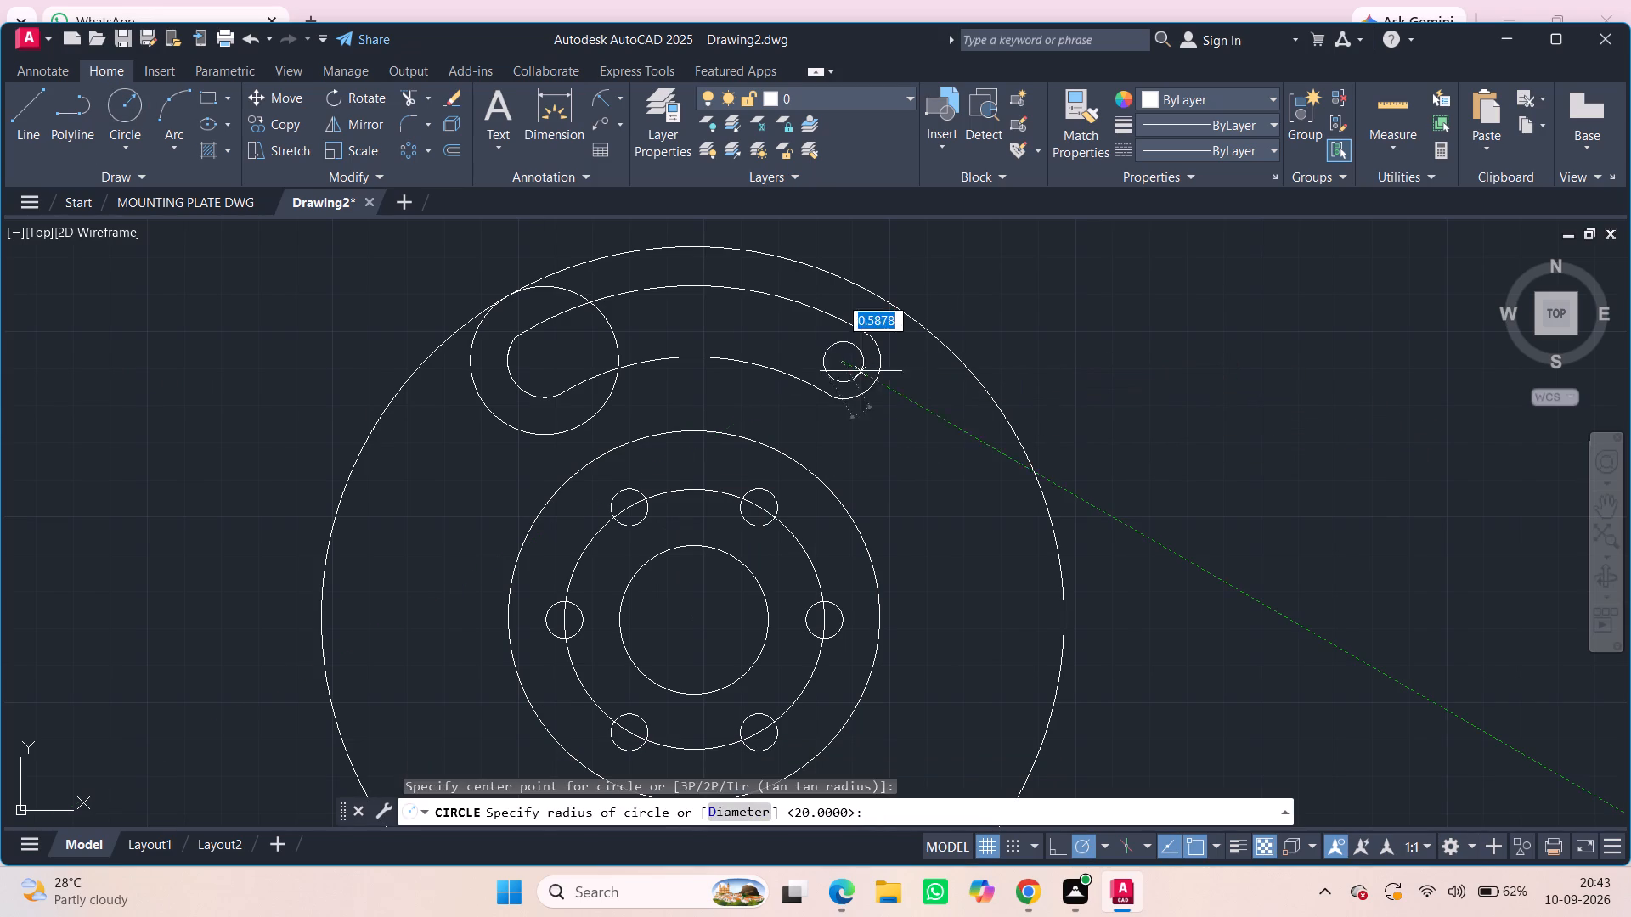
text(20)
key(Return)
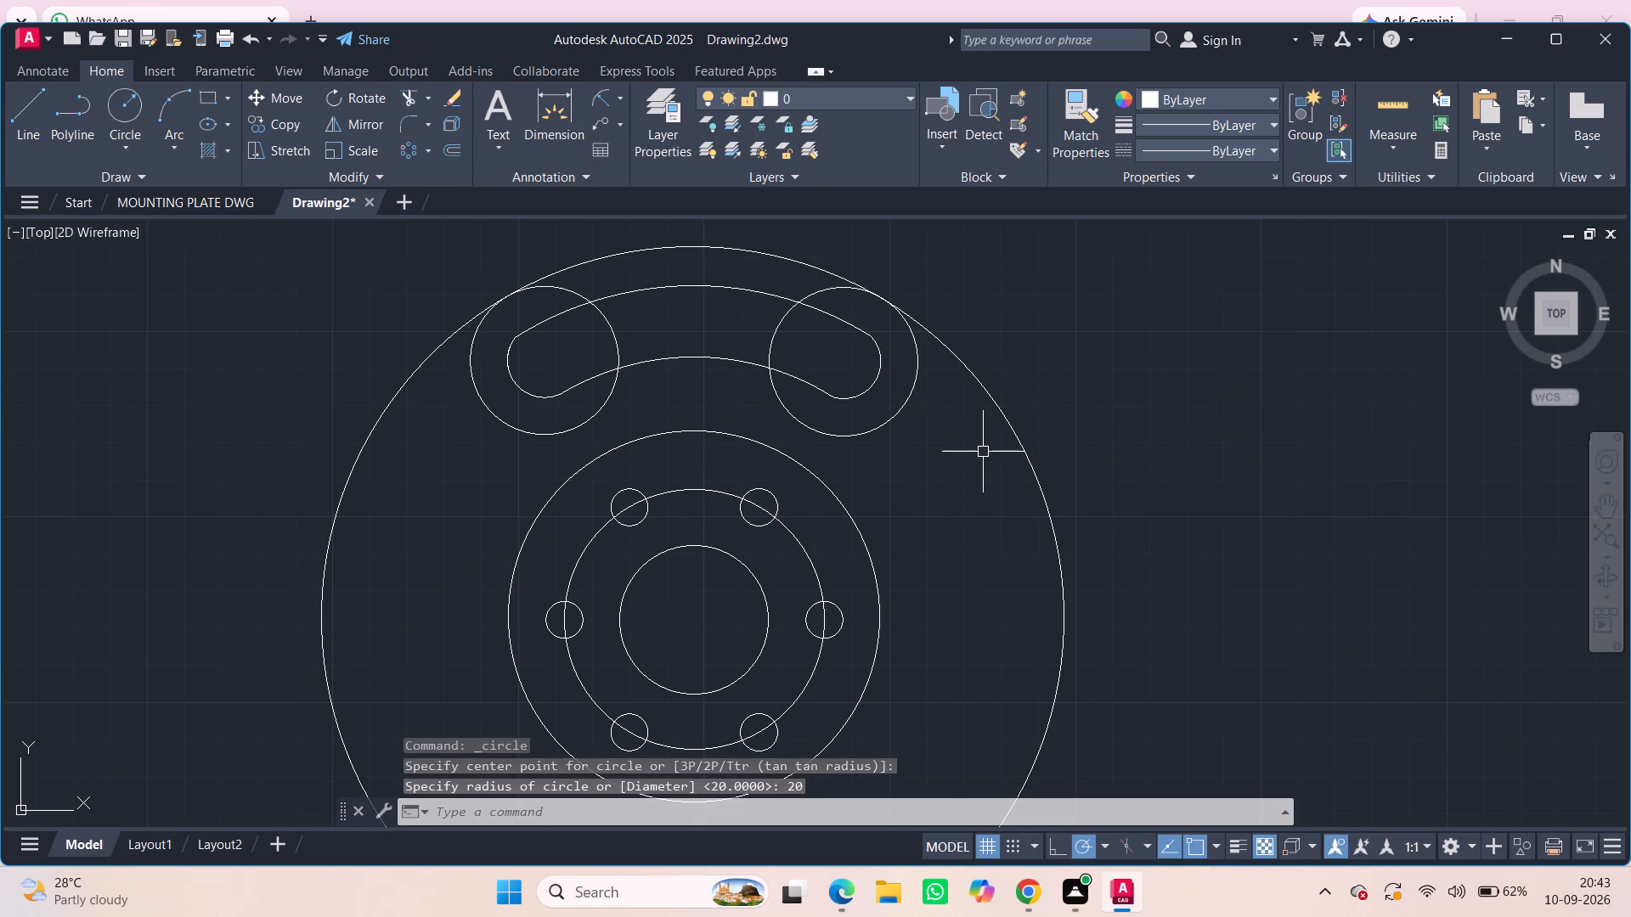
Draw a radius 10 circle tangent to the left radius 20 circle and the hub circle around the six holes.
click(142, 132)
click(165, 365)
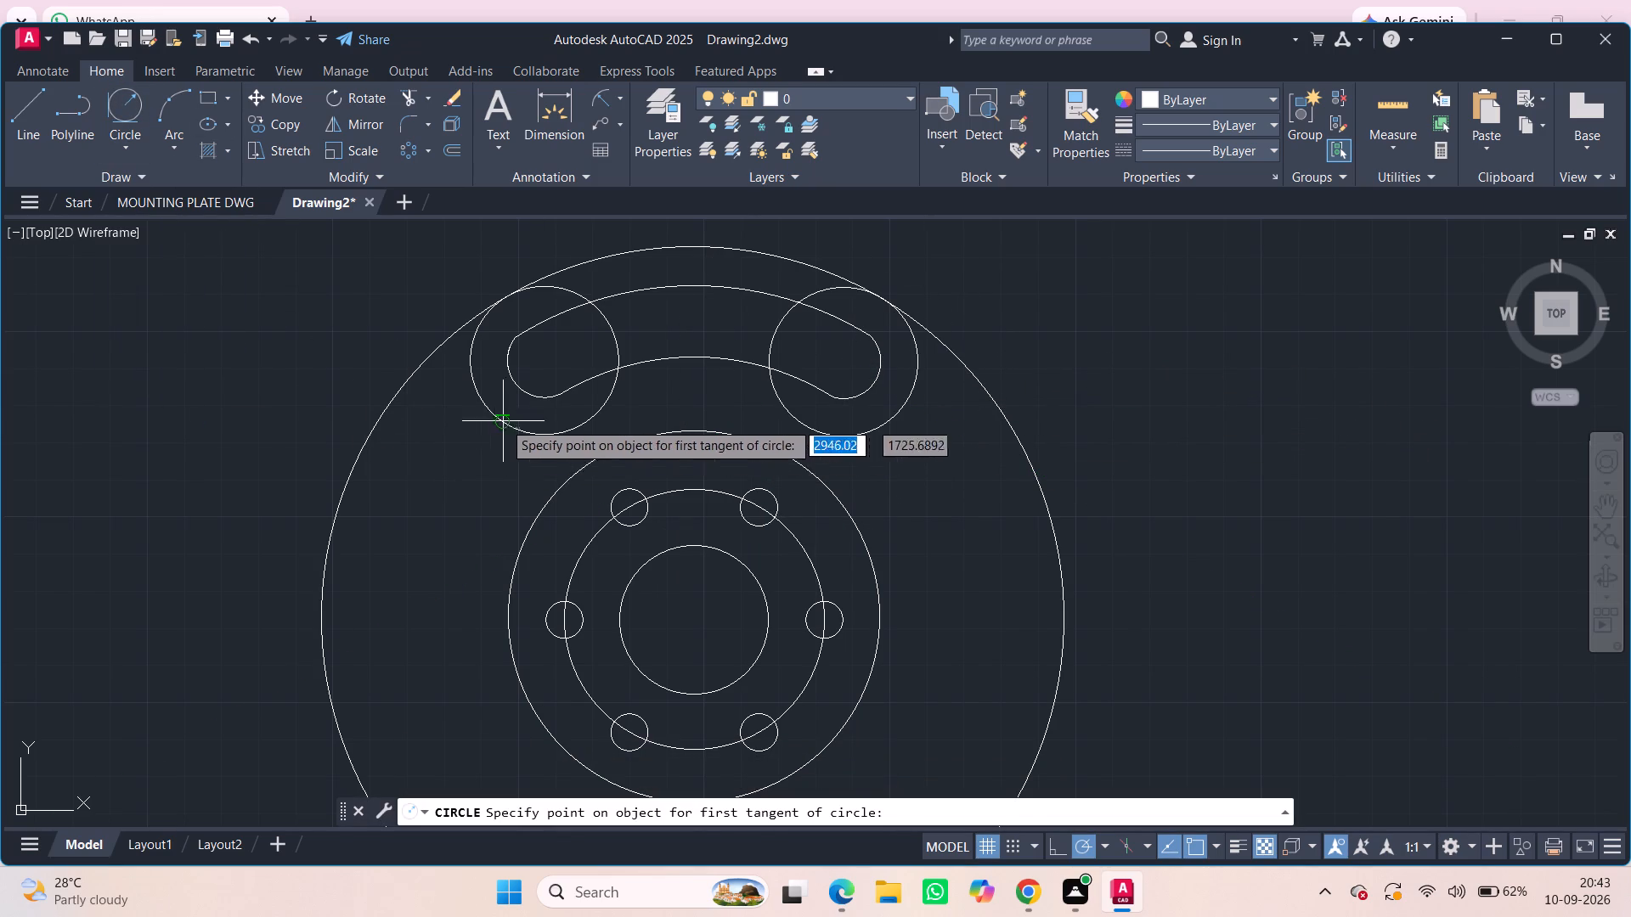
click(496, 423)
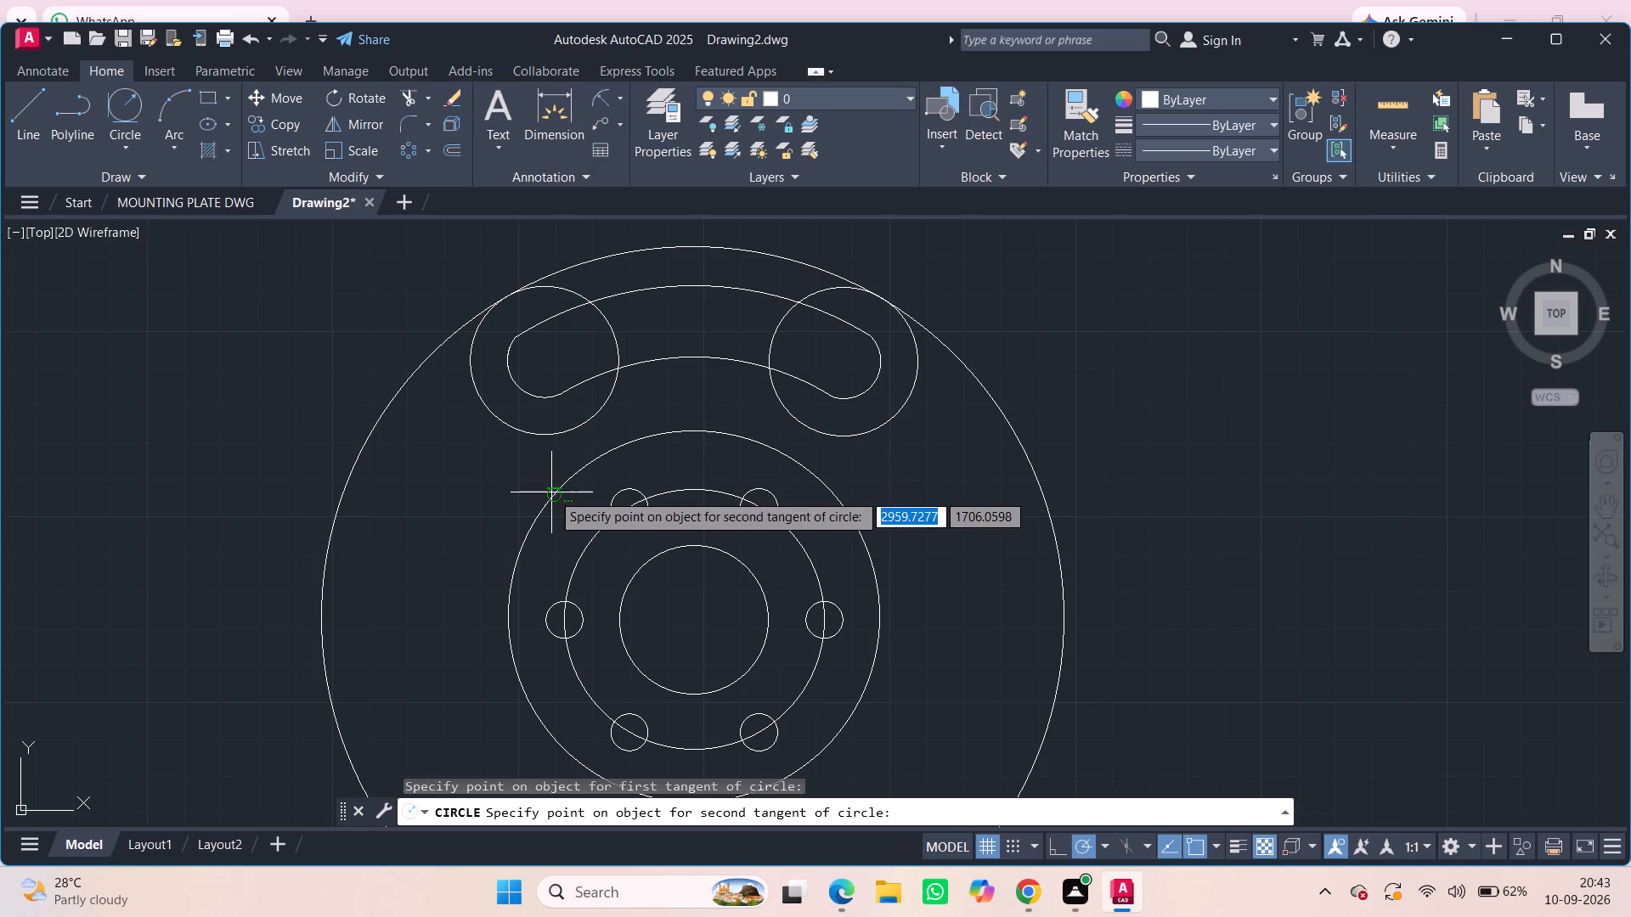
click(551, 492)
text(10)
key(Return)
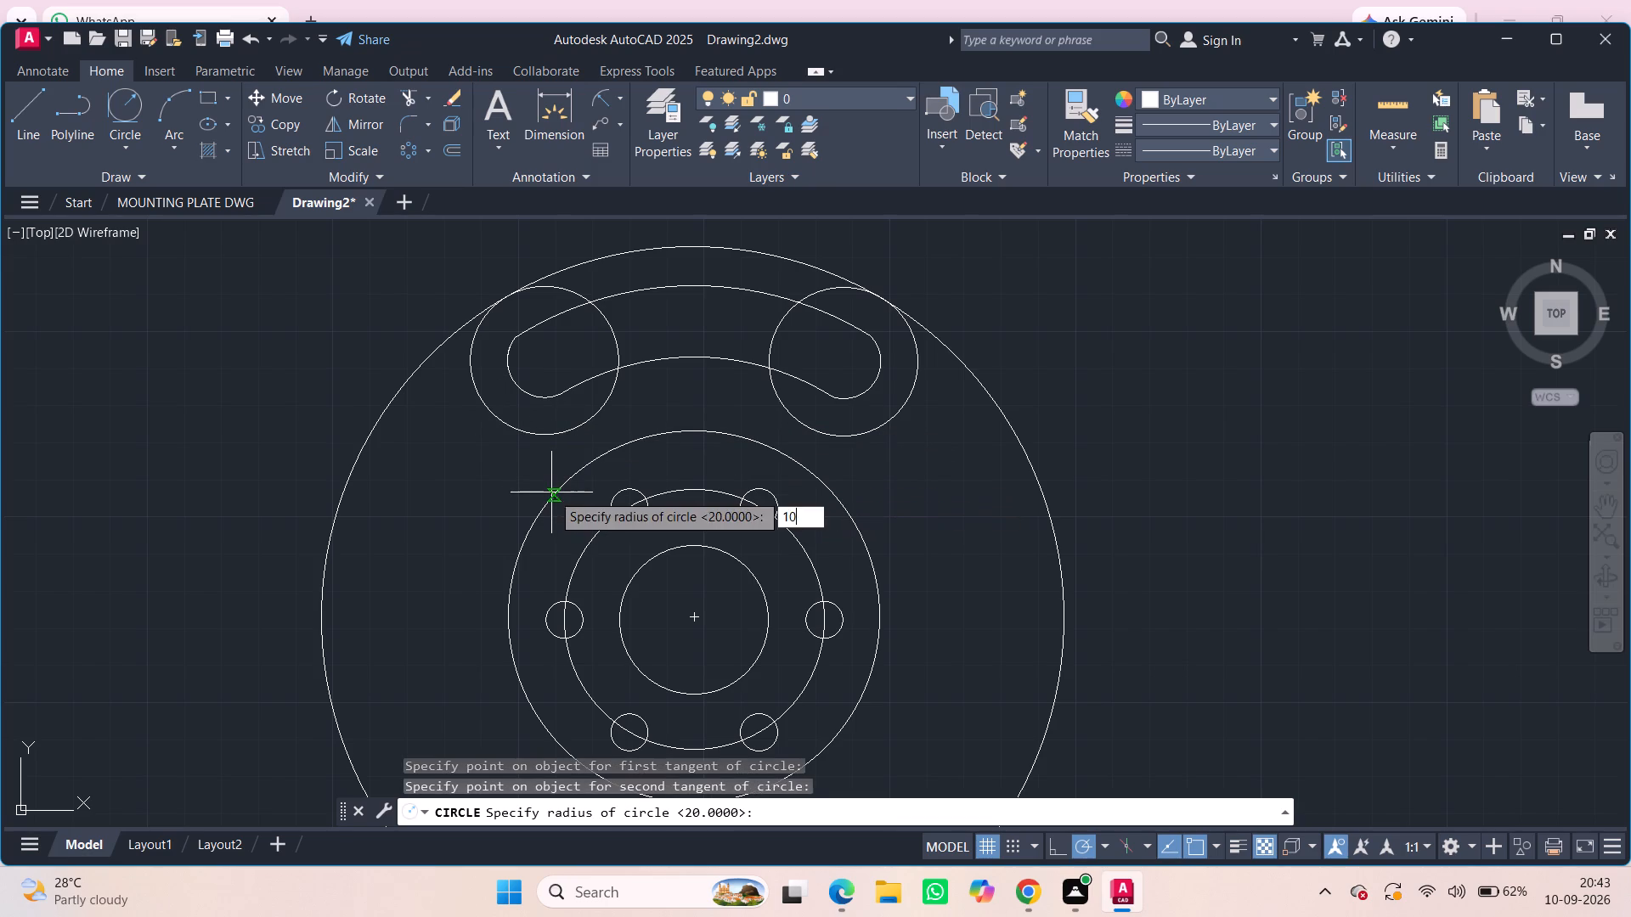
scroll(551, 492, up, 2)
scroll(565, 186, down, 4)
scroll(603, 475, down, 3)
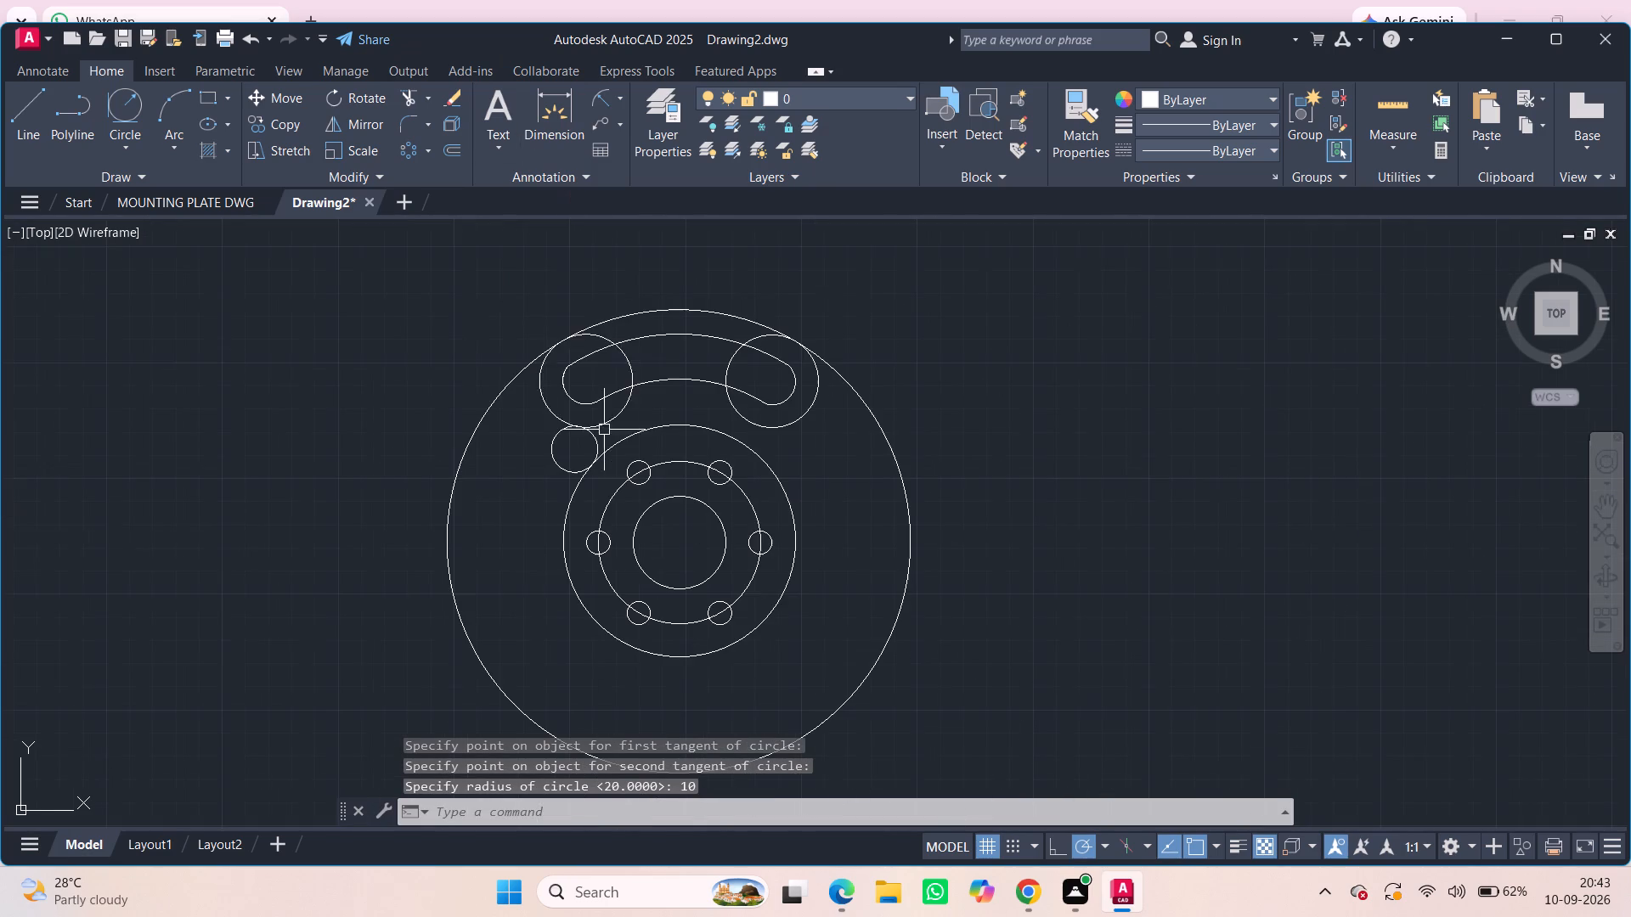
Draw a matching radius 10 circle tangent to the right radius 20 circle and the hub circle.
click(122, 99)
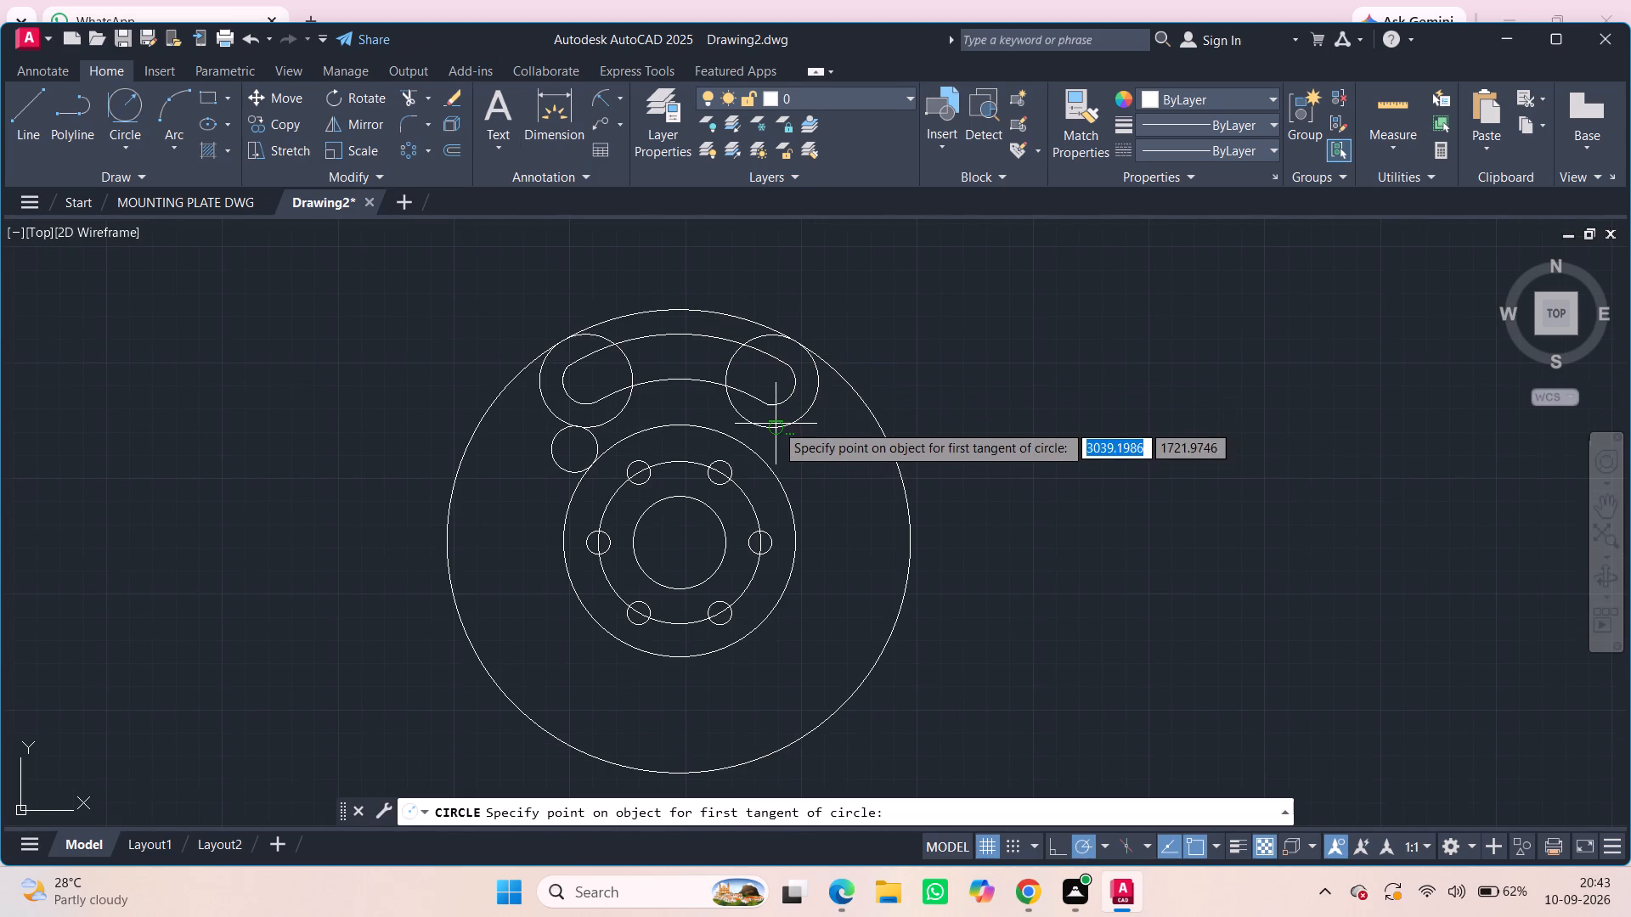
click(775, 430)
click(769, 460)
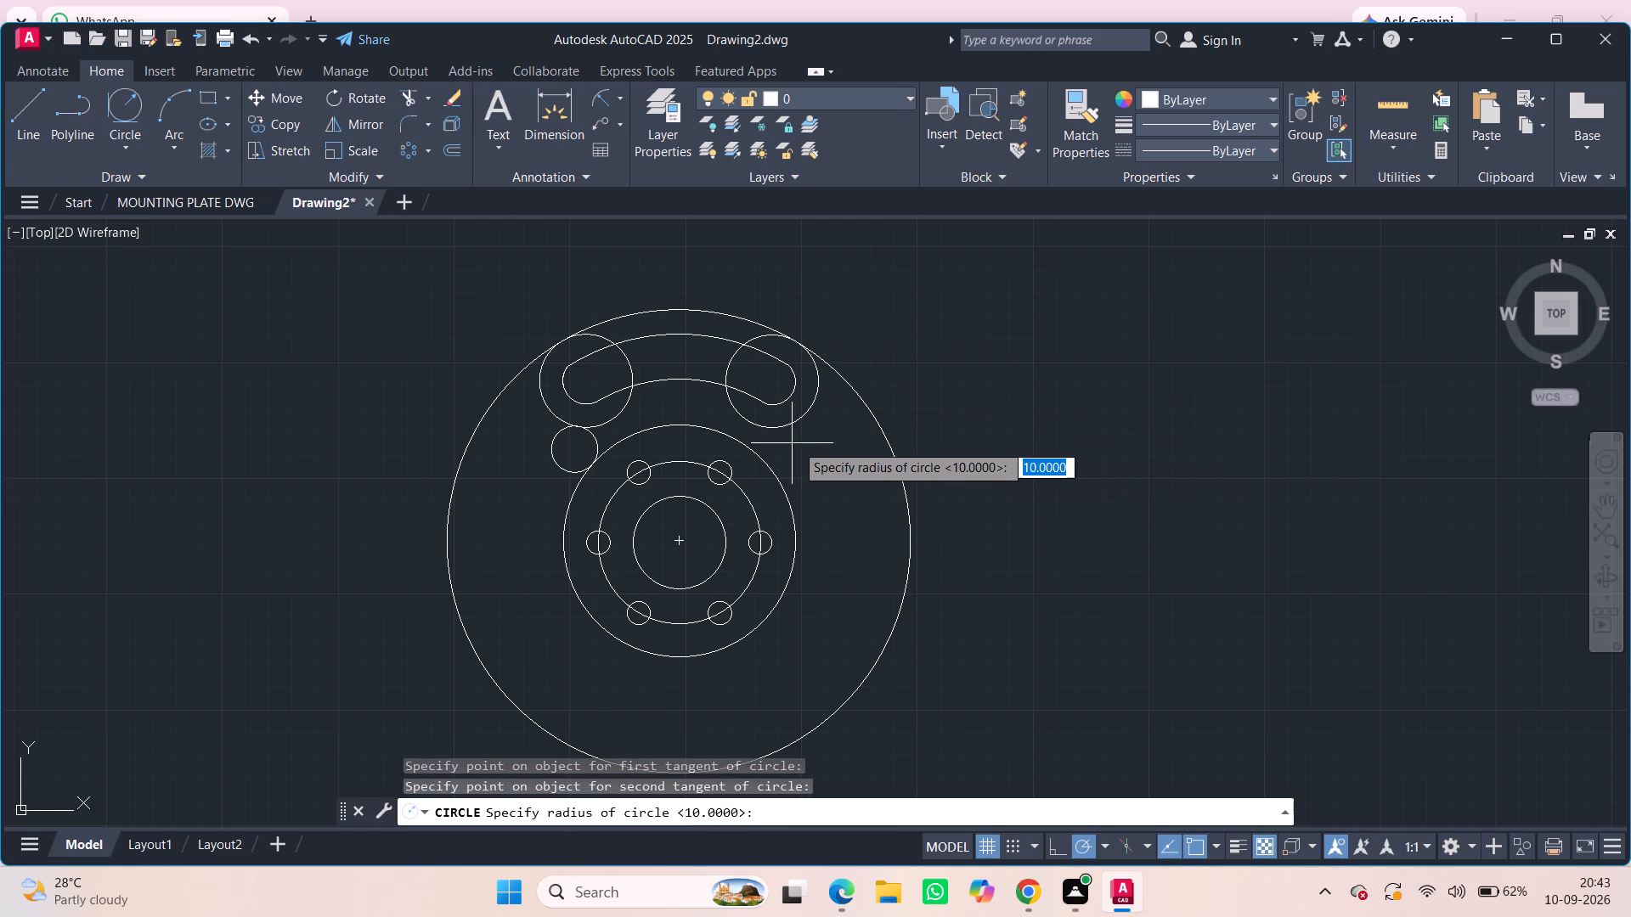
text(10)
key(Return)
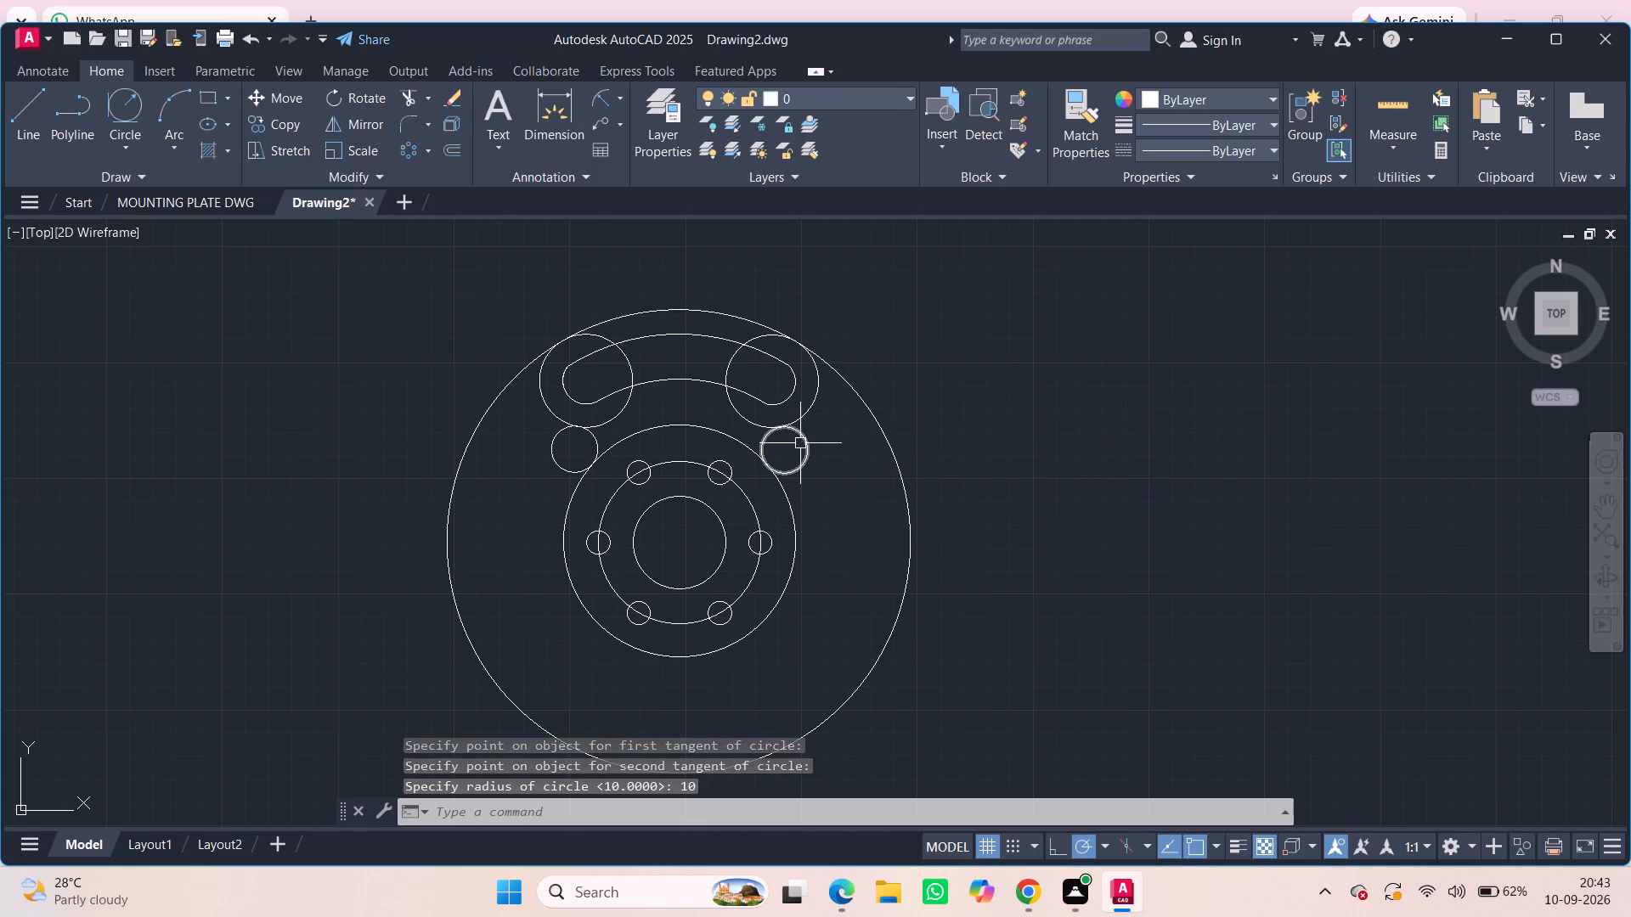
Trim the outward sides of both tangent radius 10 circles and the large outermost circle's portion beyond the two radius 20 circles.
click(411, 97)
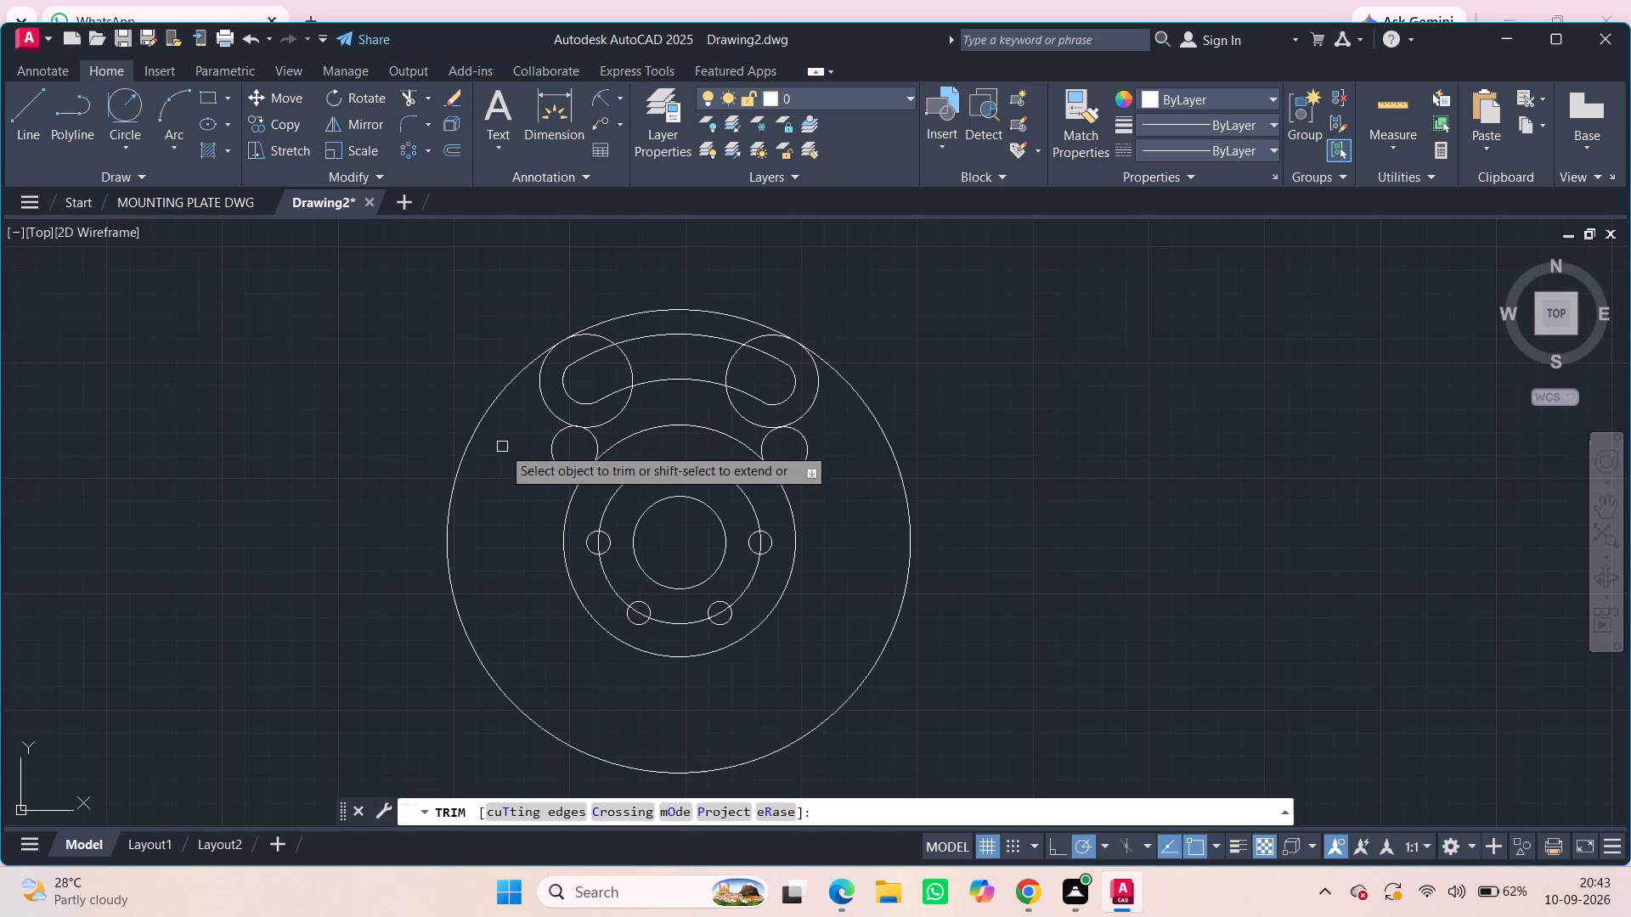
click(550, 458)
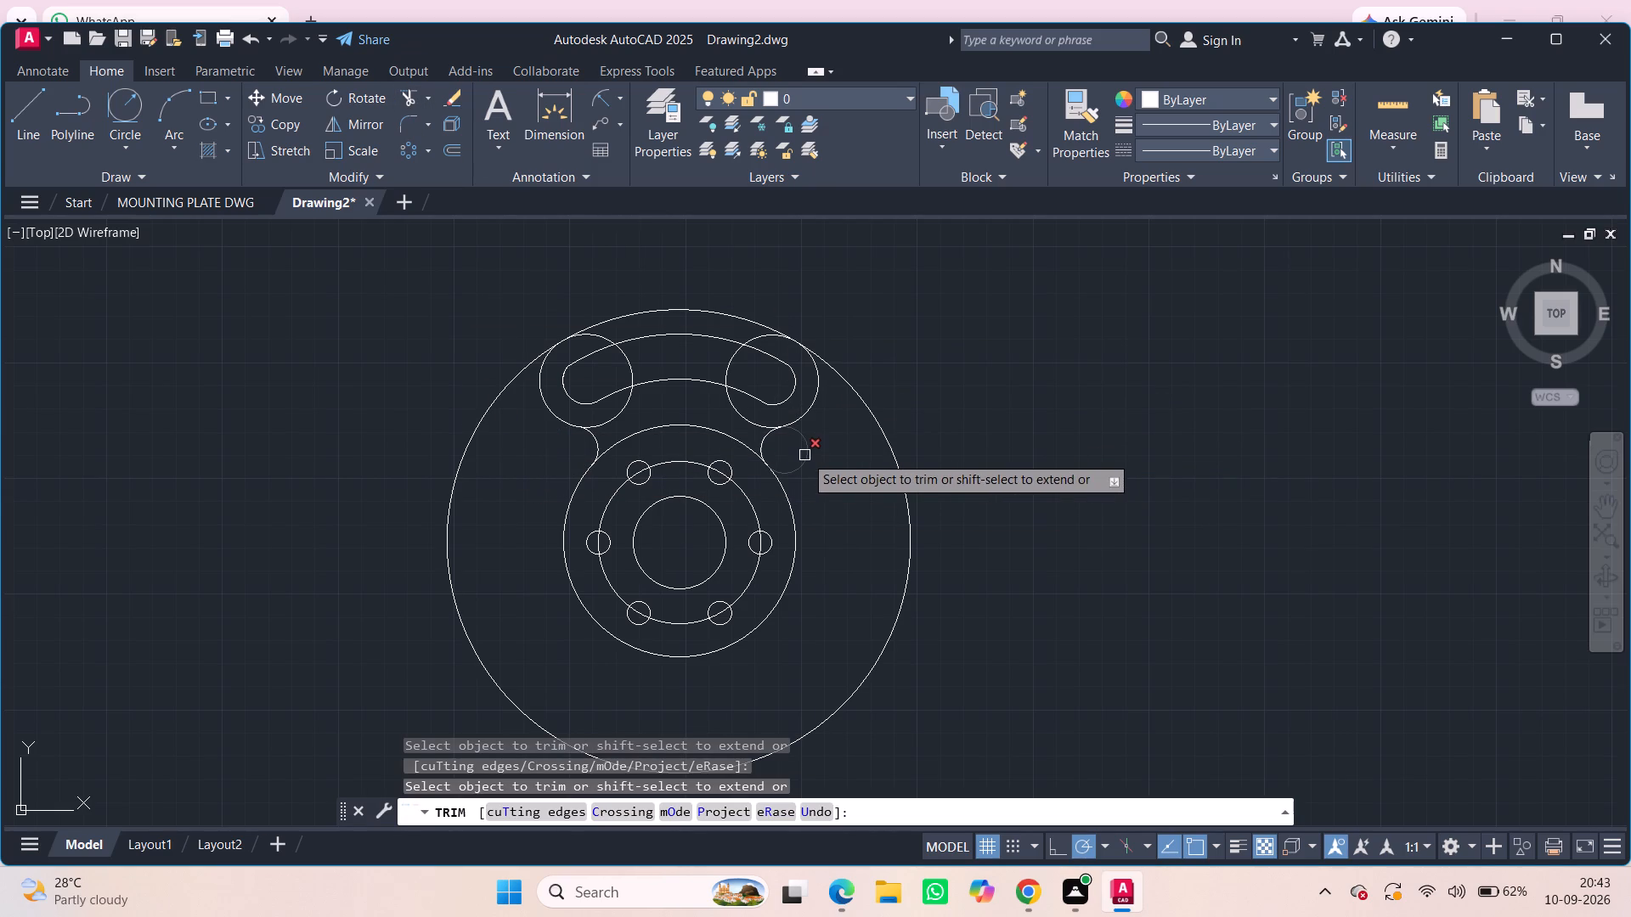
click(804, 455)
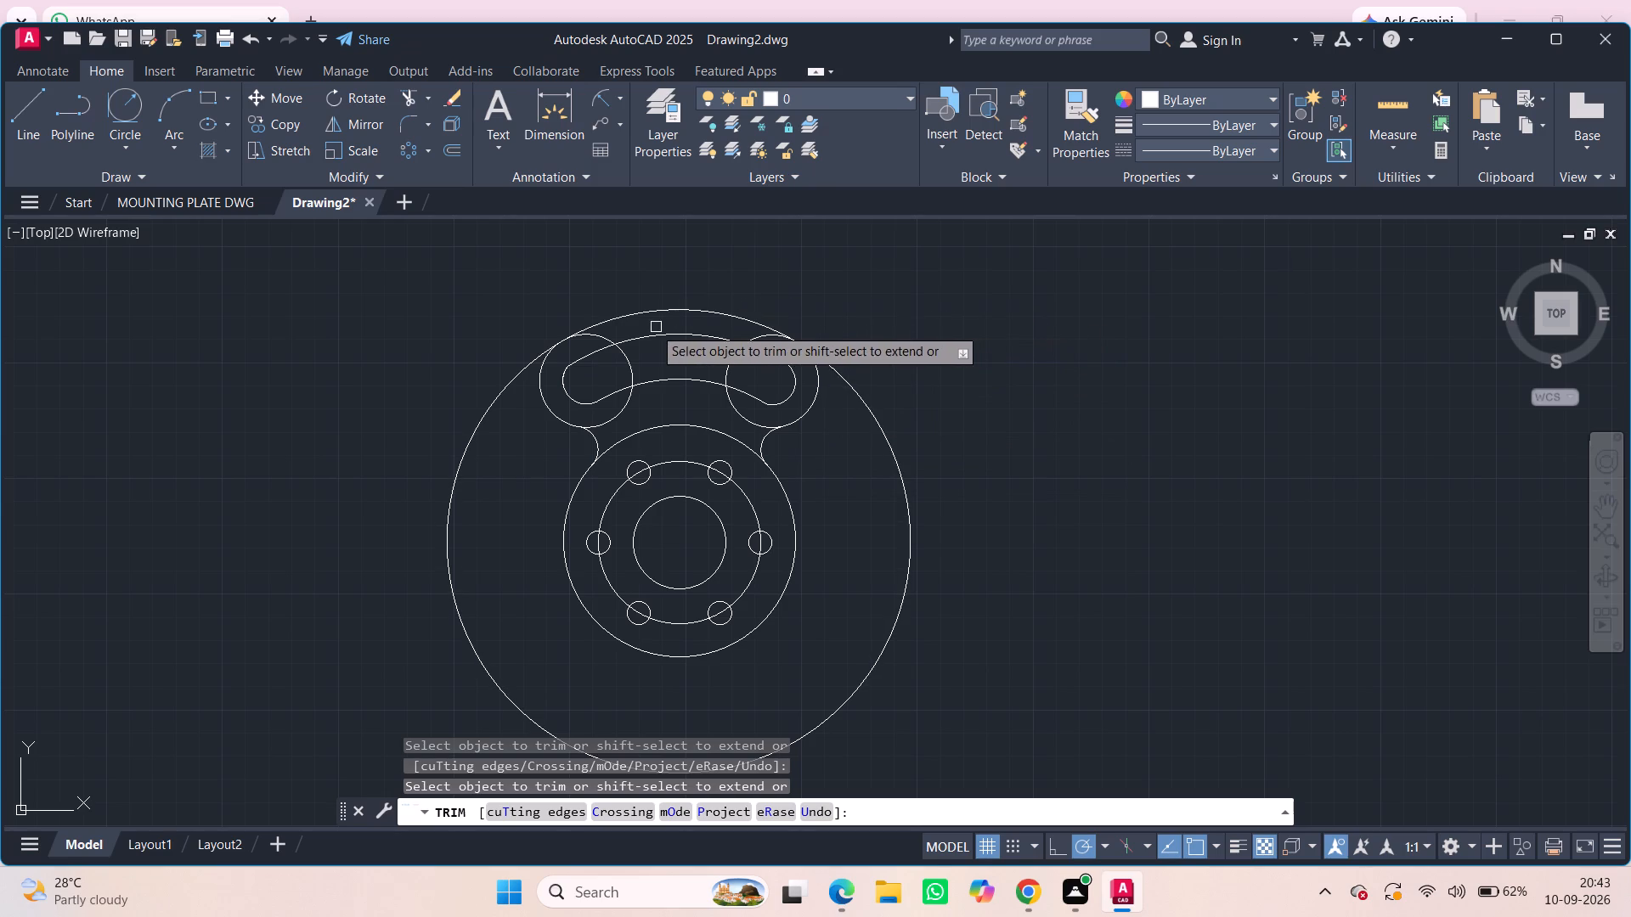
click(492, 398)
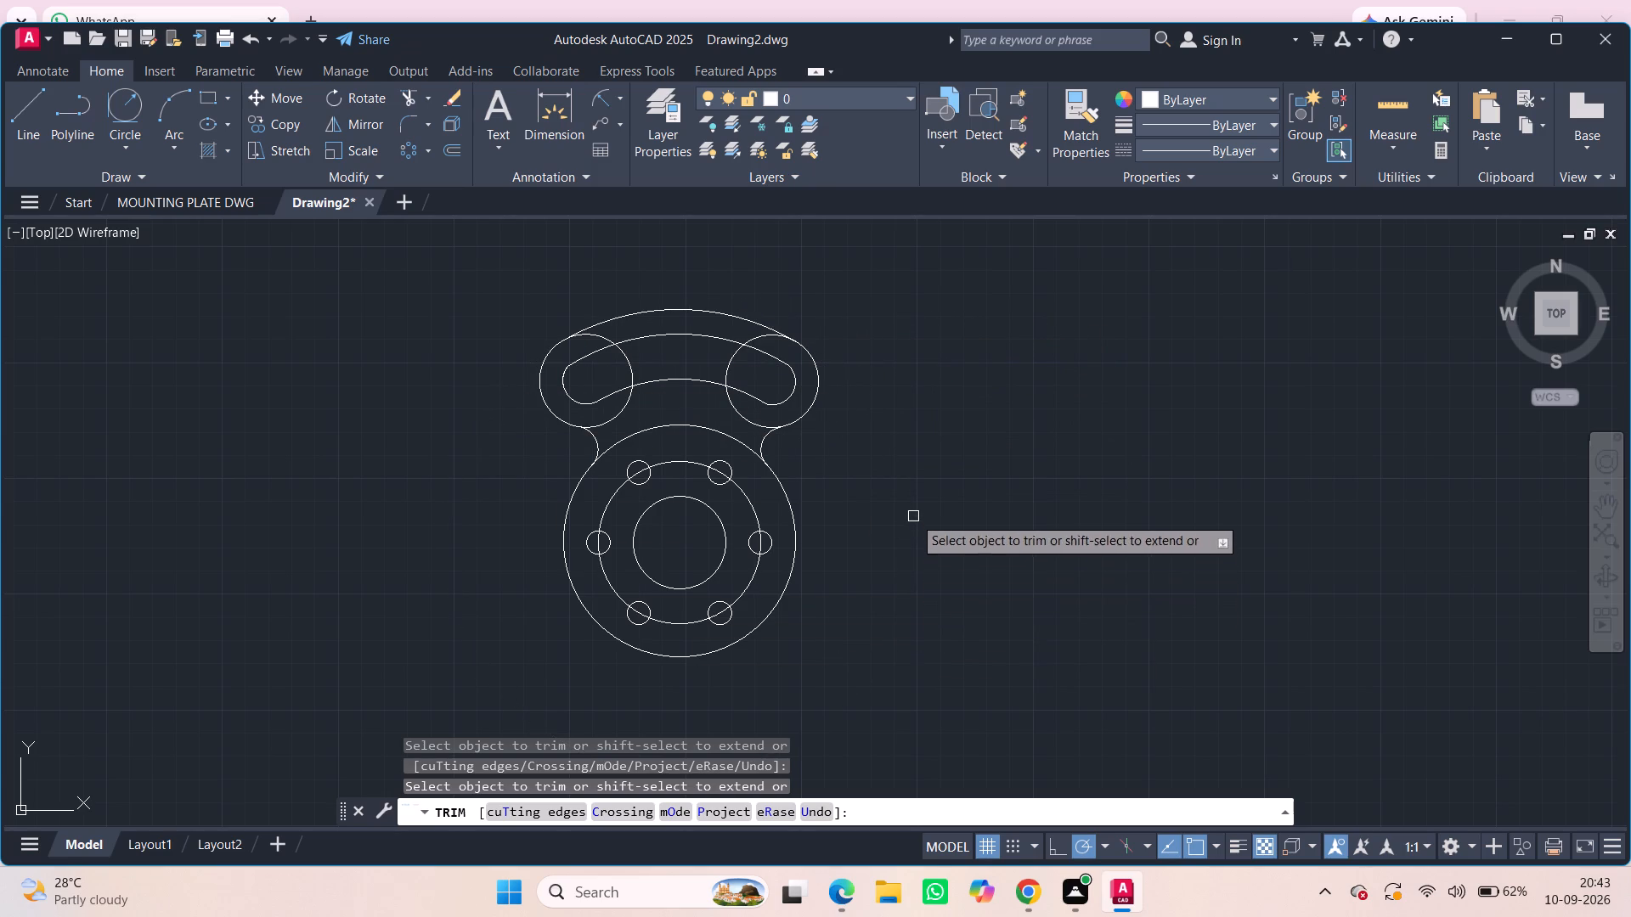
Trim the inward portions of both radius 20 circles in and around the slot, leaving their outer arcs as the part's rounded ends.
click(724, 371)
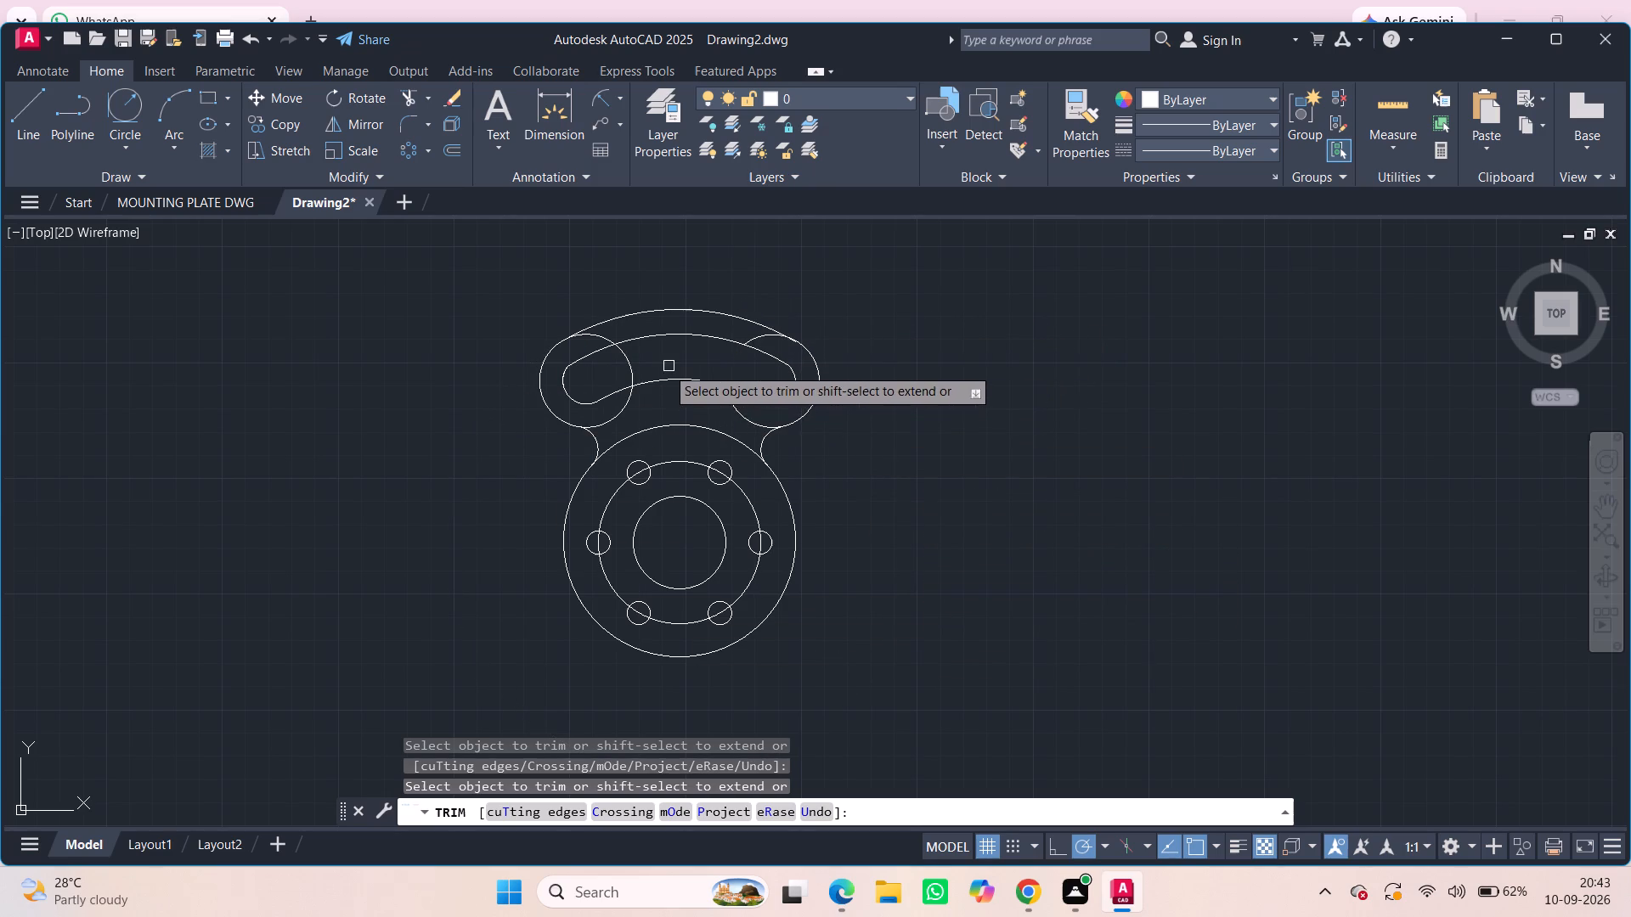
click(627, 368)
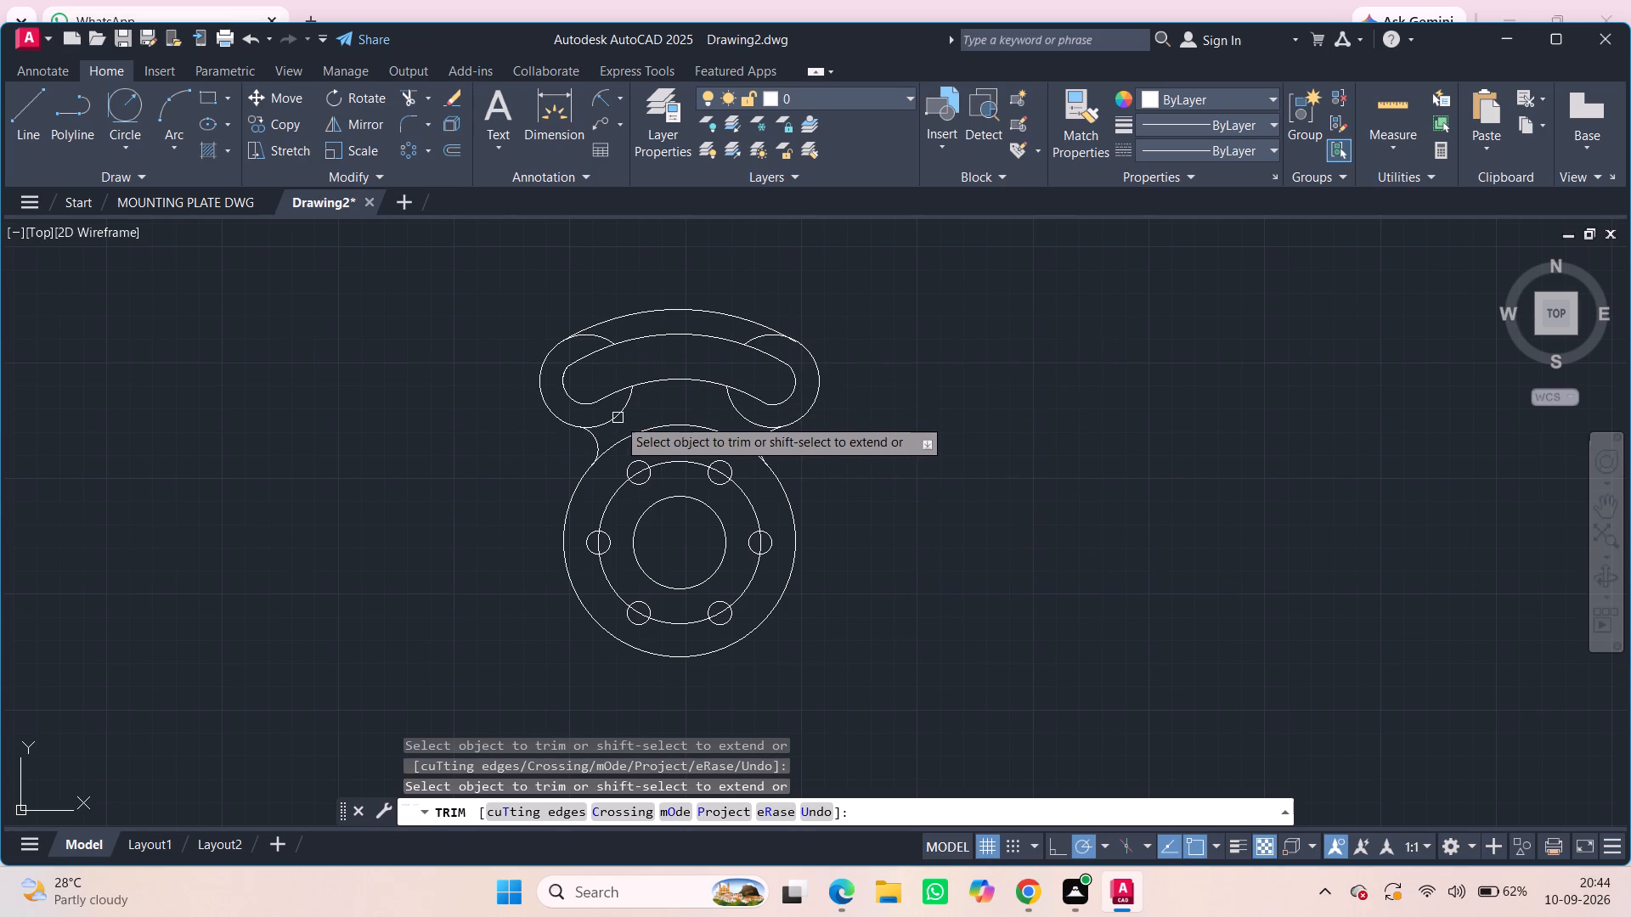
click(617, 418)
click(740, 407)
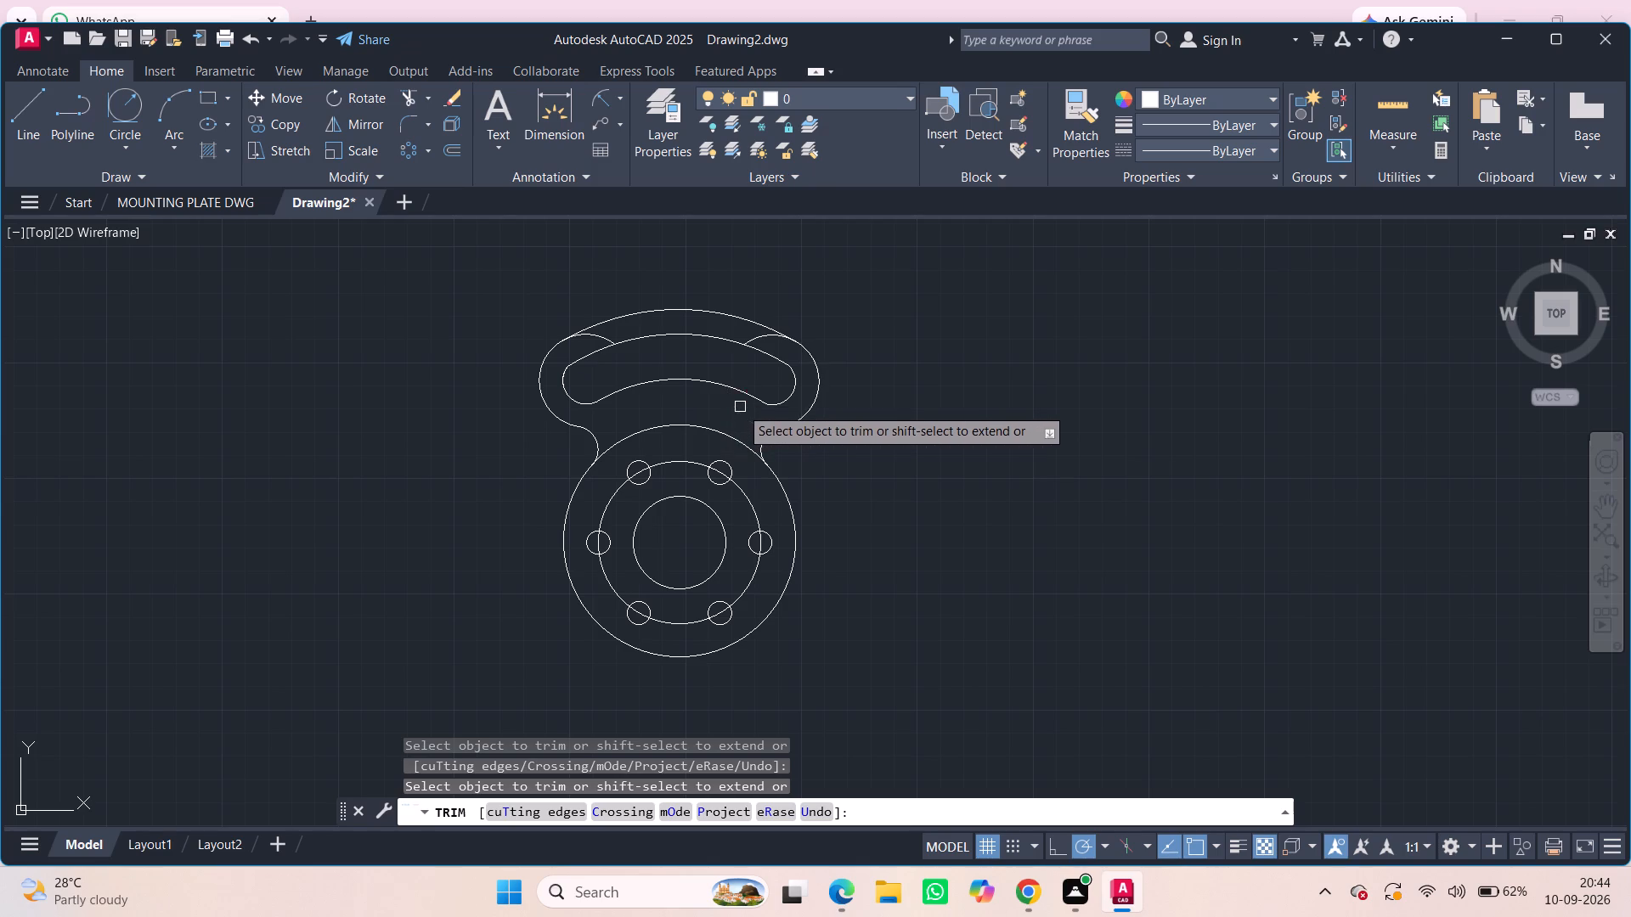
click(753, 340)
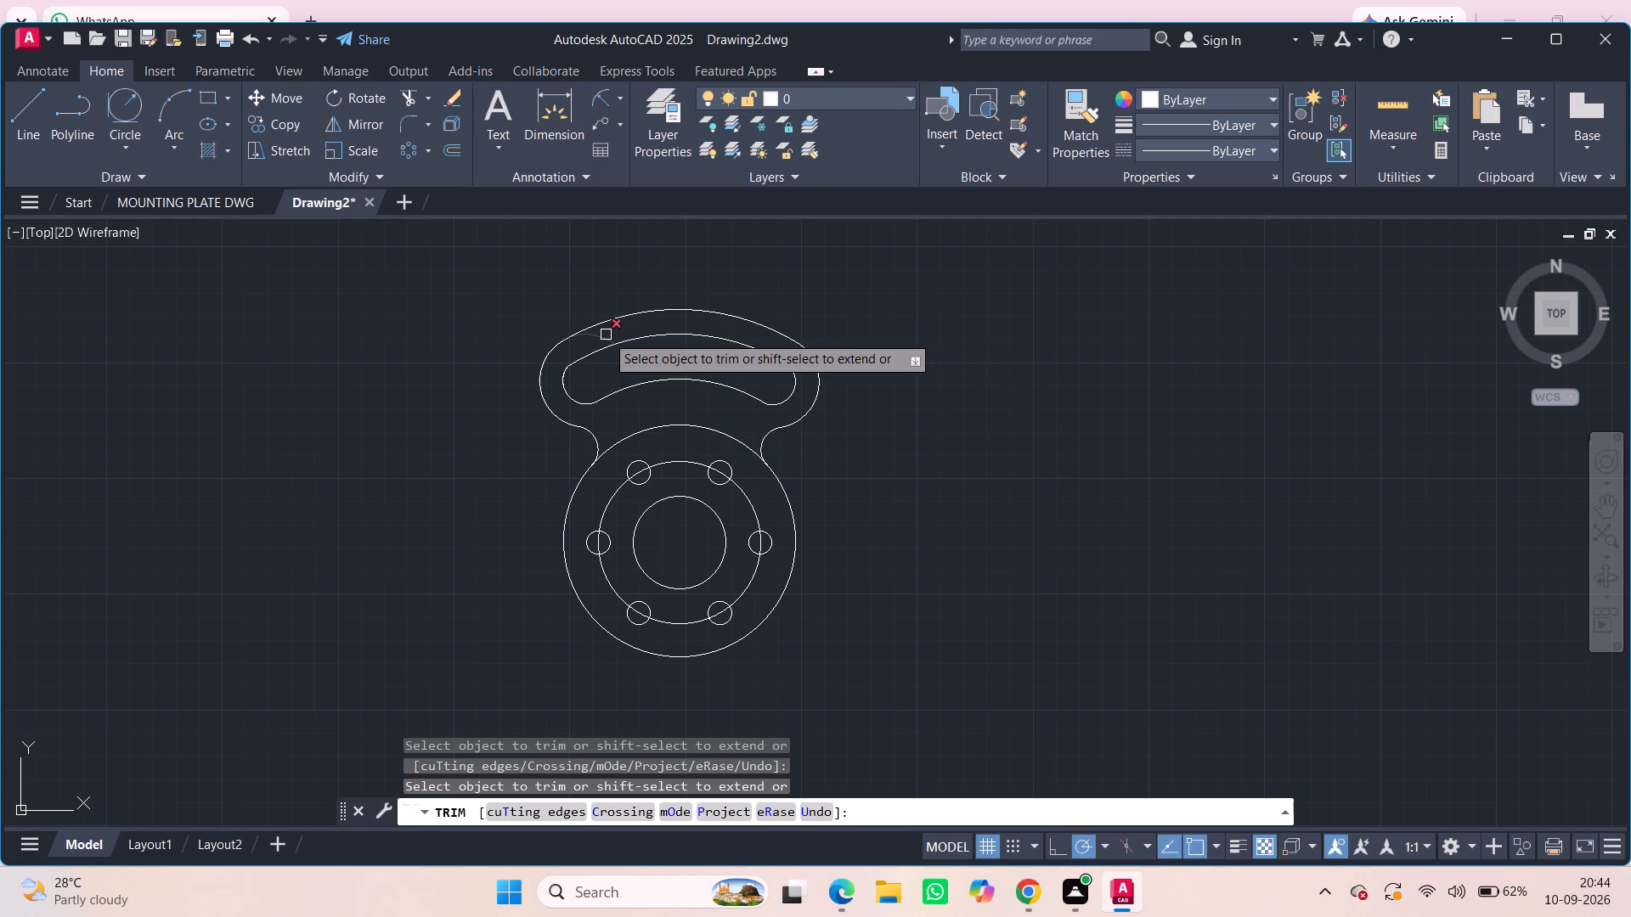
click(606, 335)
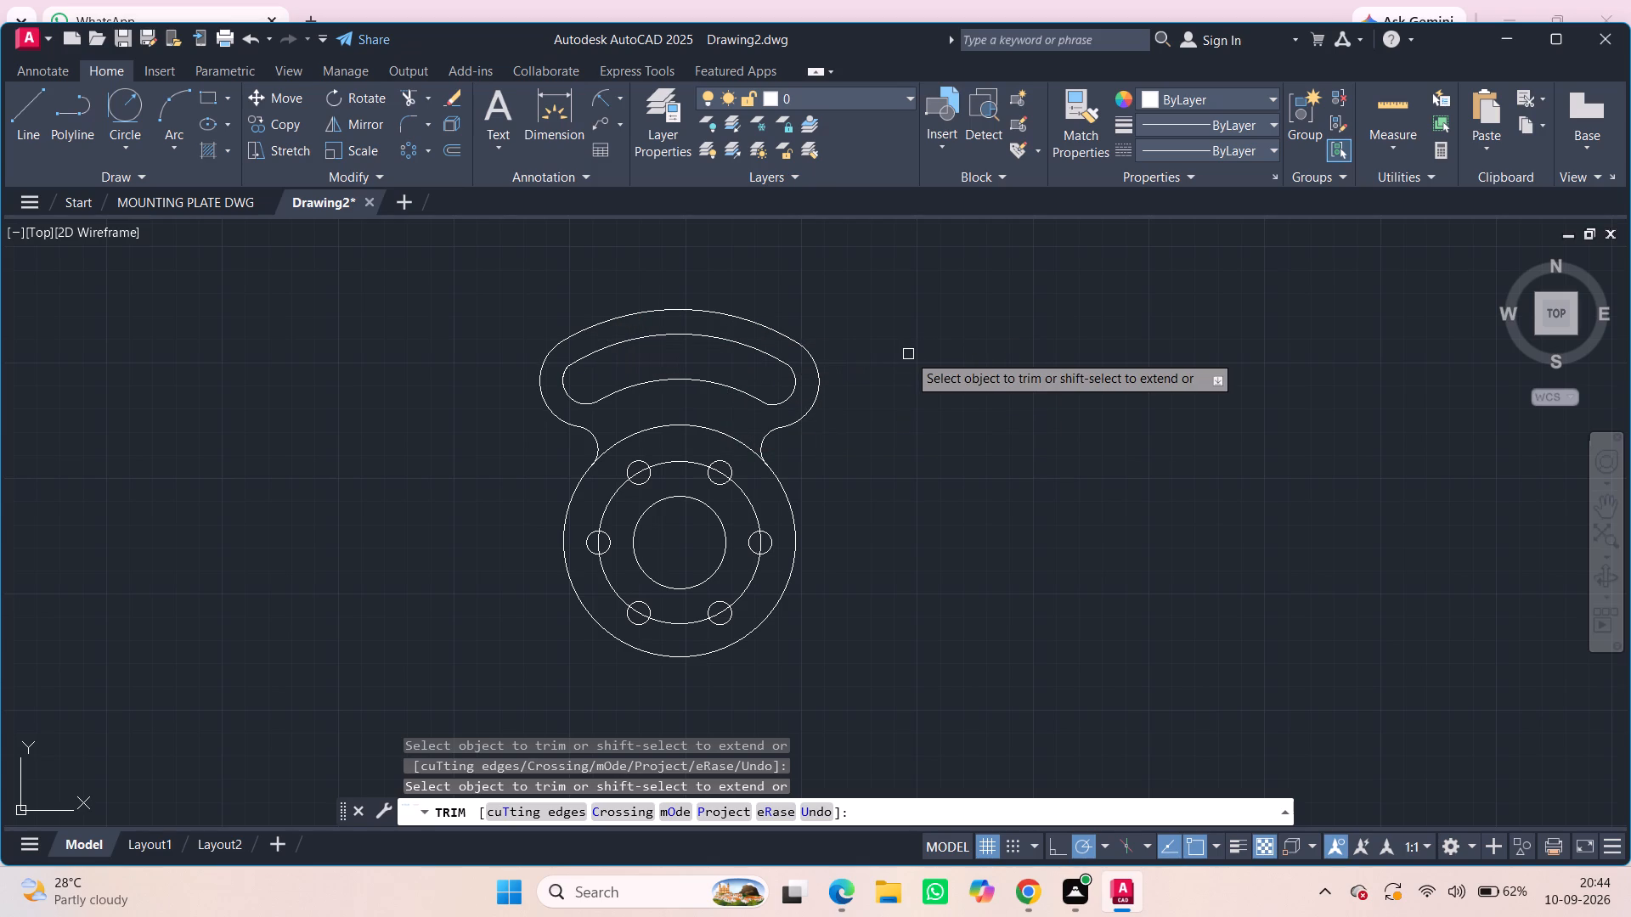
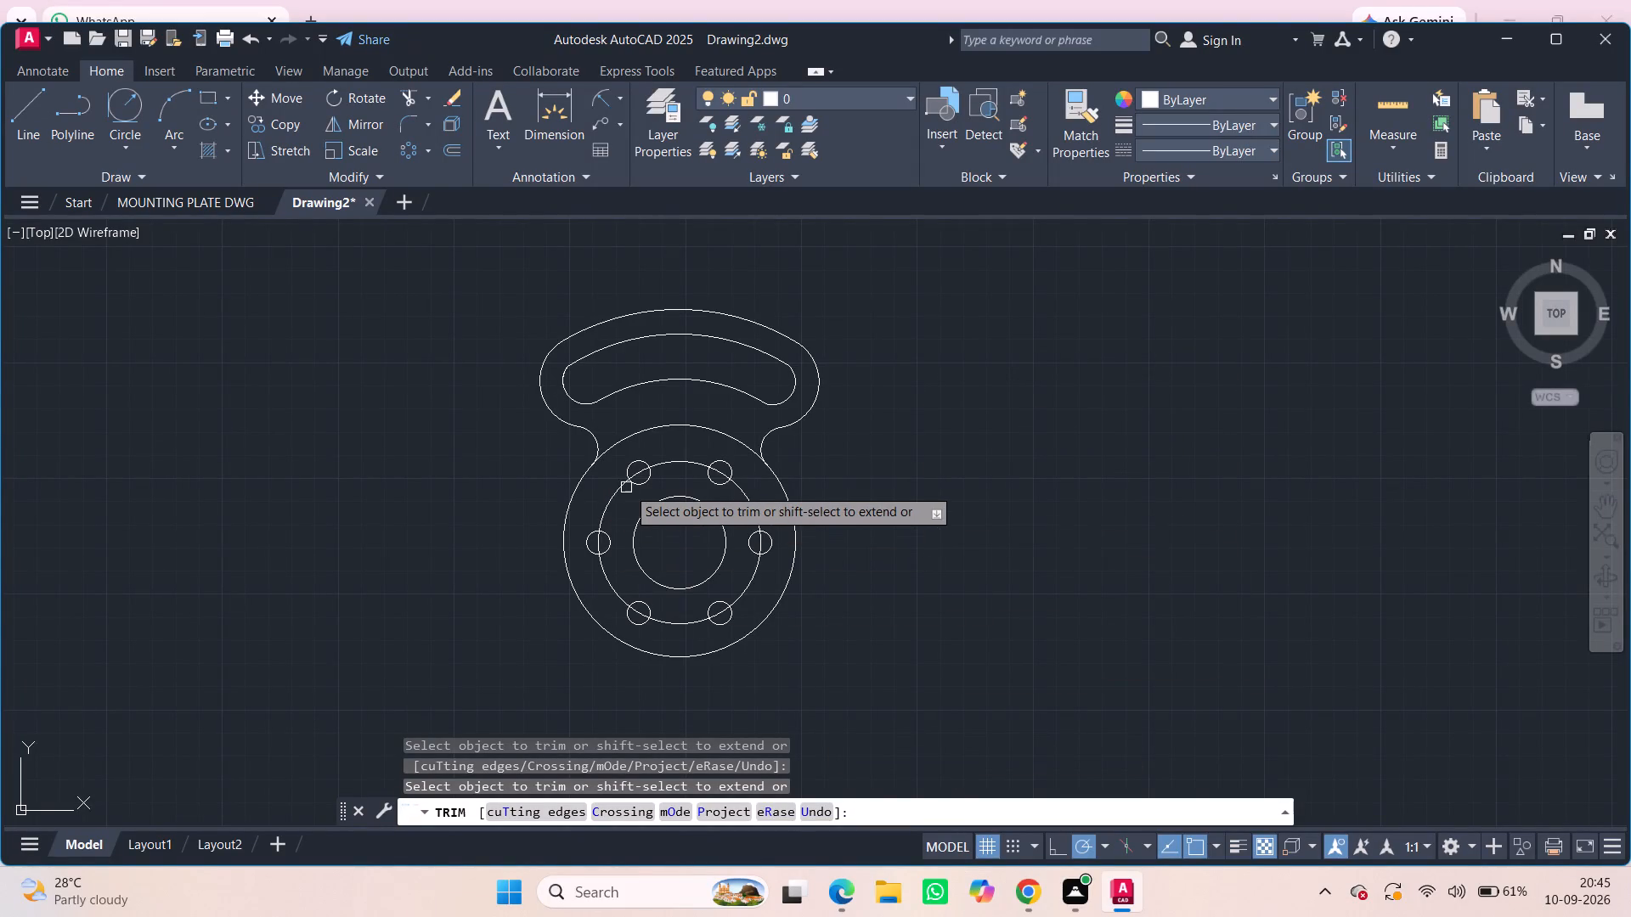
Trim the bolt-circle segments that run inside all six small holes.
scroll(645, 502, up, 3)
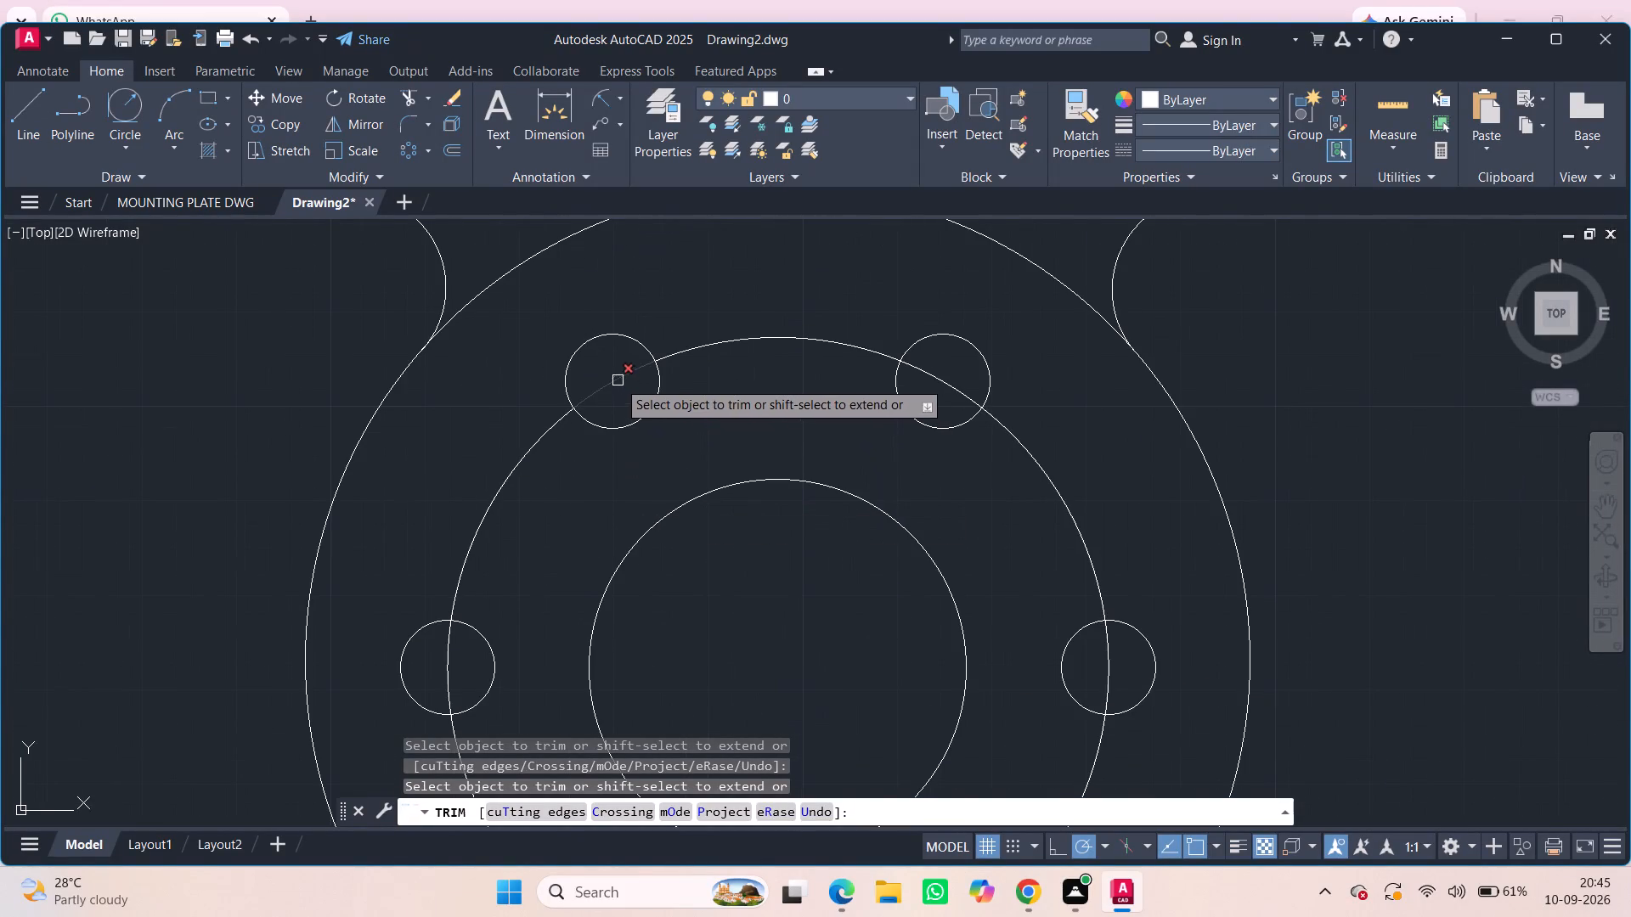
click(617, 380)
click(929, 374)
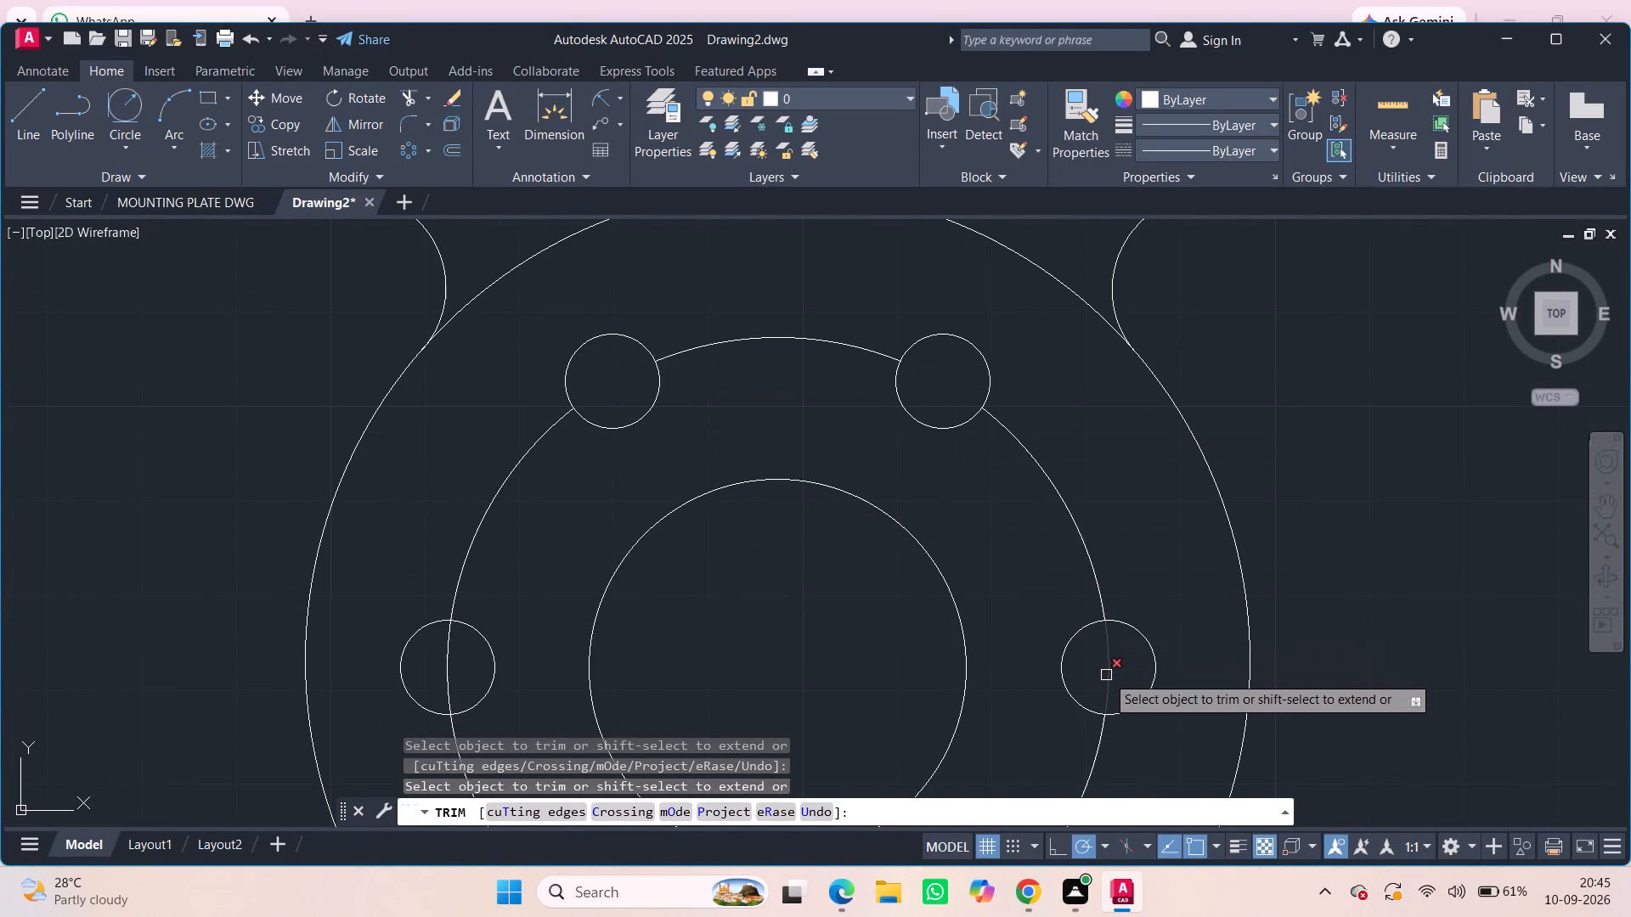
click(1105, 672)
scroll(1016, 653, down, 1)
middle_drag(989, 665, 1014, 469)
scroll(988, 647, down, 1)
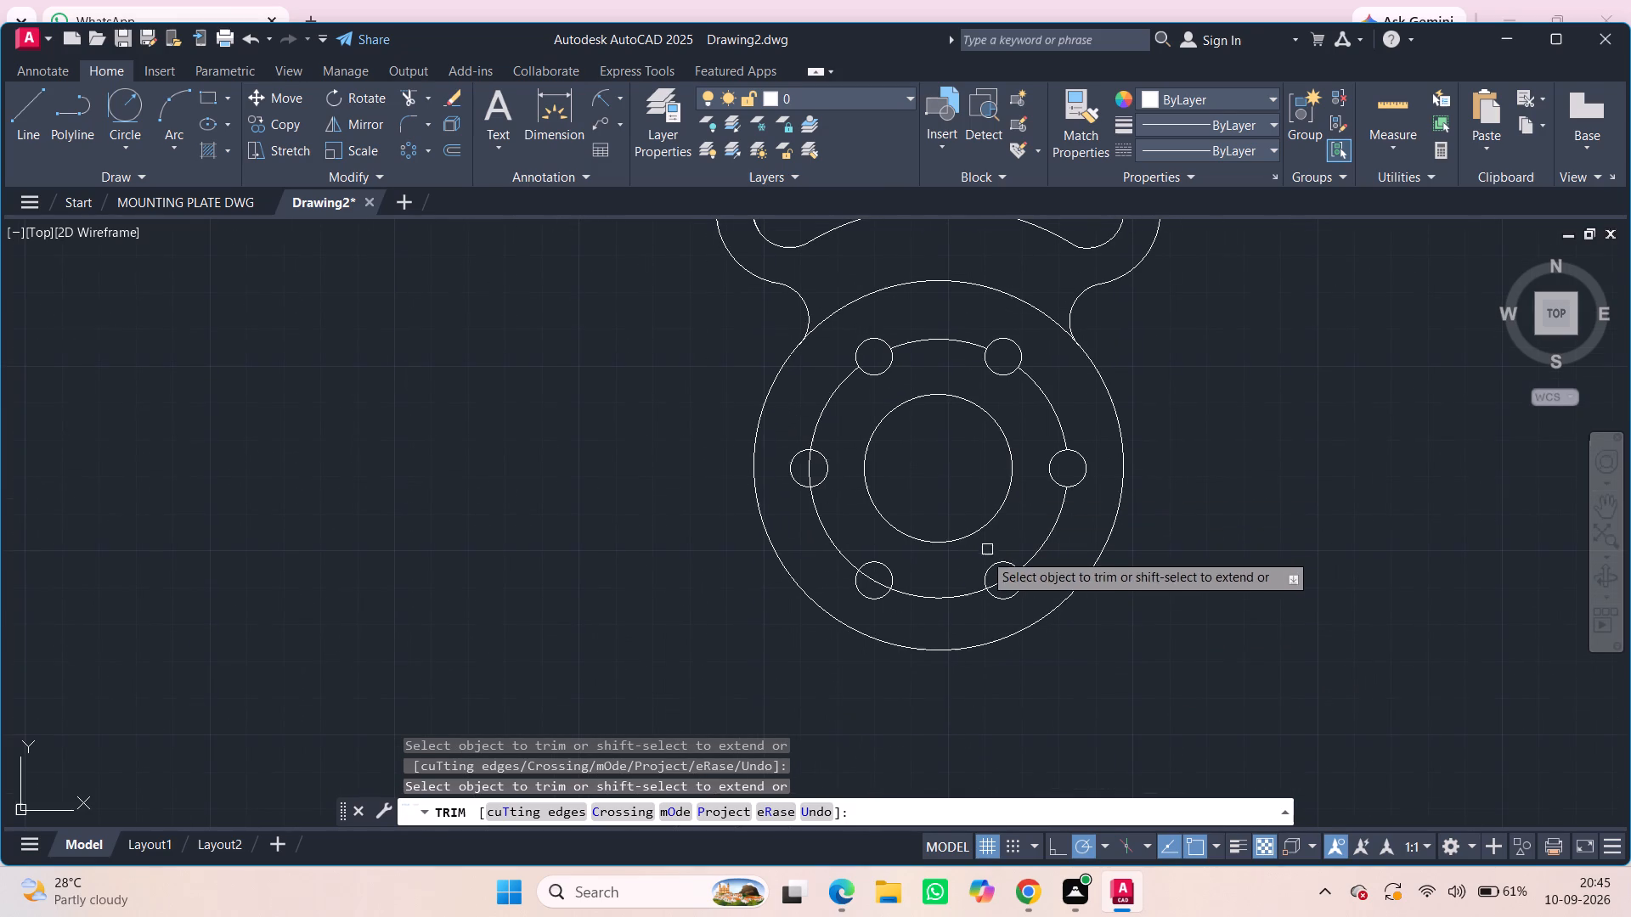
click(994, 586)
click(875, 587)
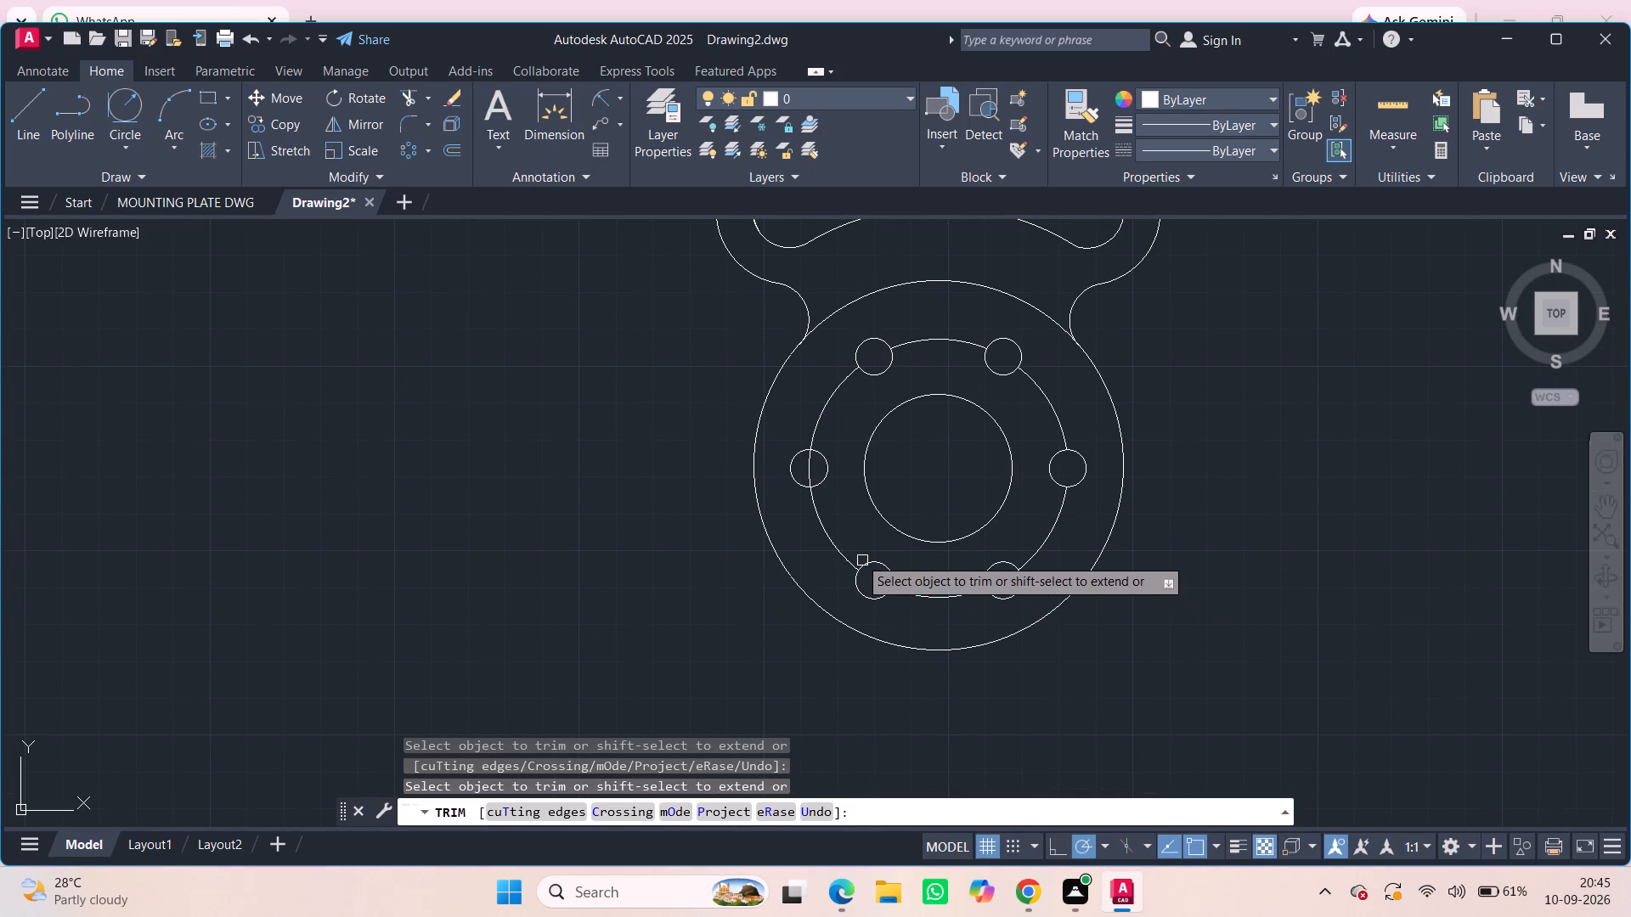
click(813, 468)
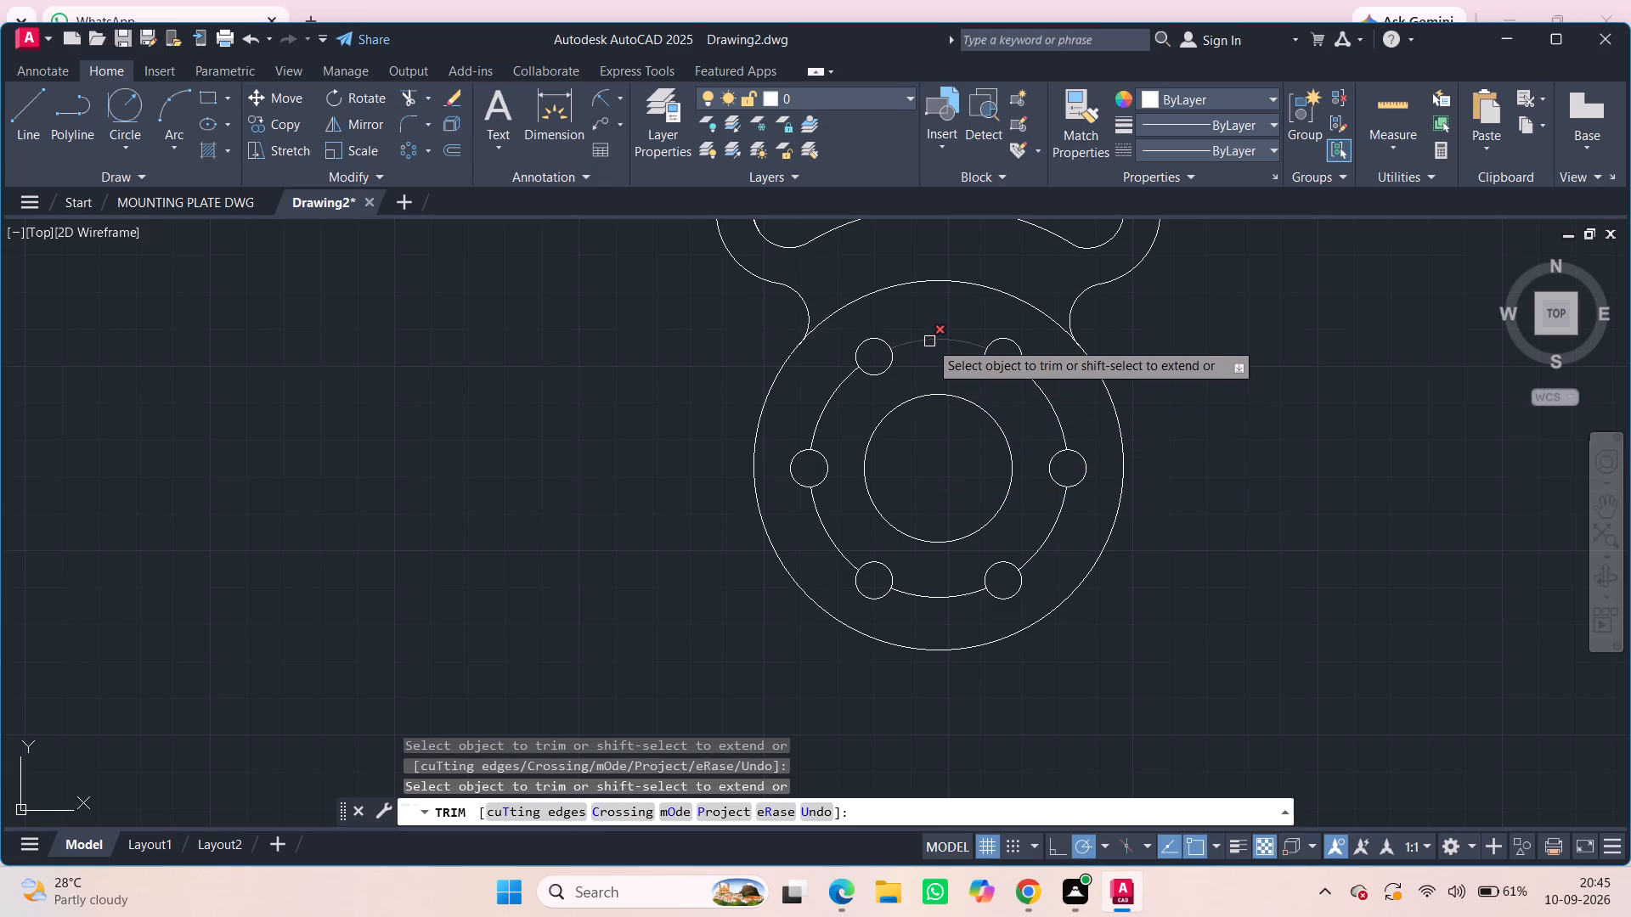
Add radius dimensions to the lobe's outermost arc and the slot's outer arc, placing both texts above the lobe.
scroll(964, 409, down, 1)
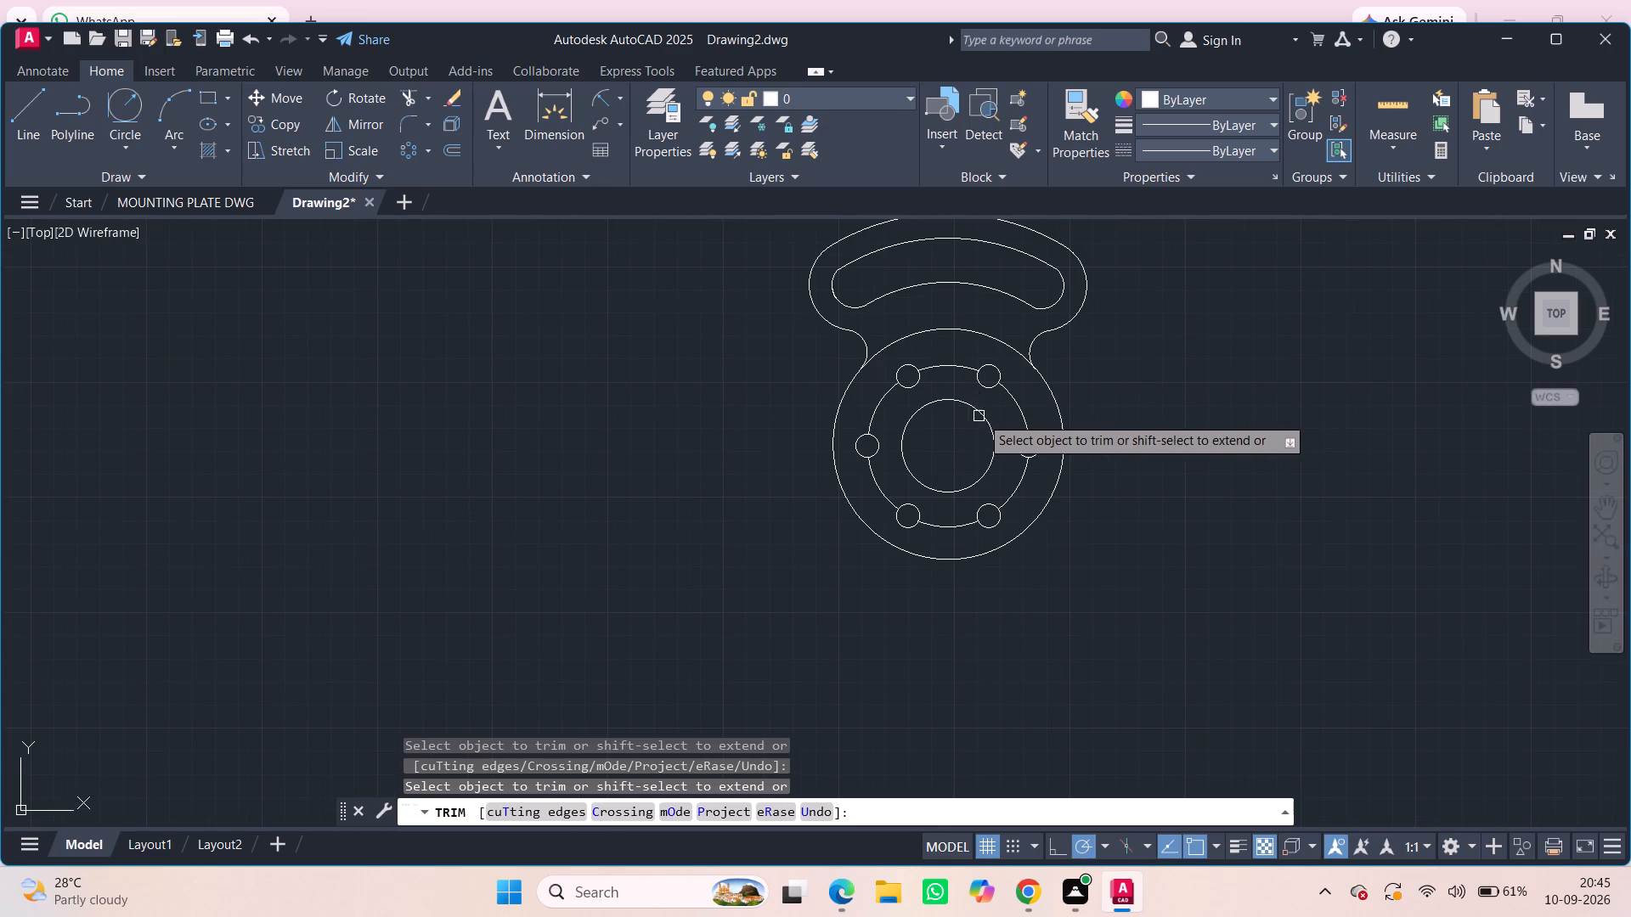
middle_drag(1039, 391, 986, 491)
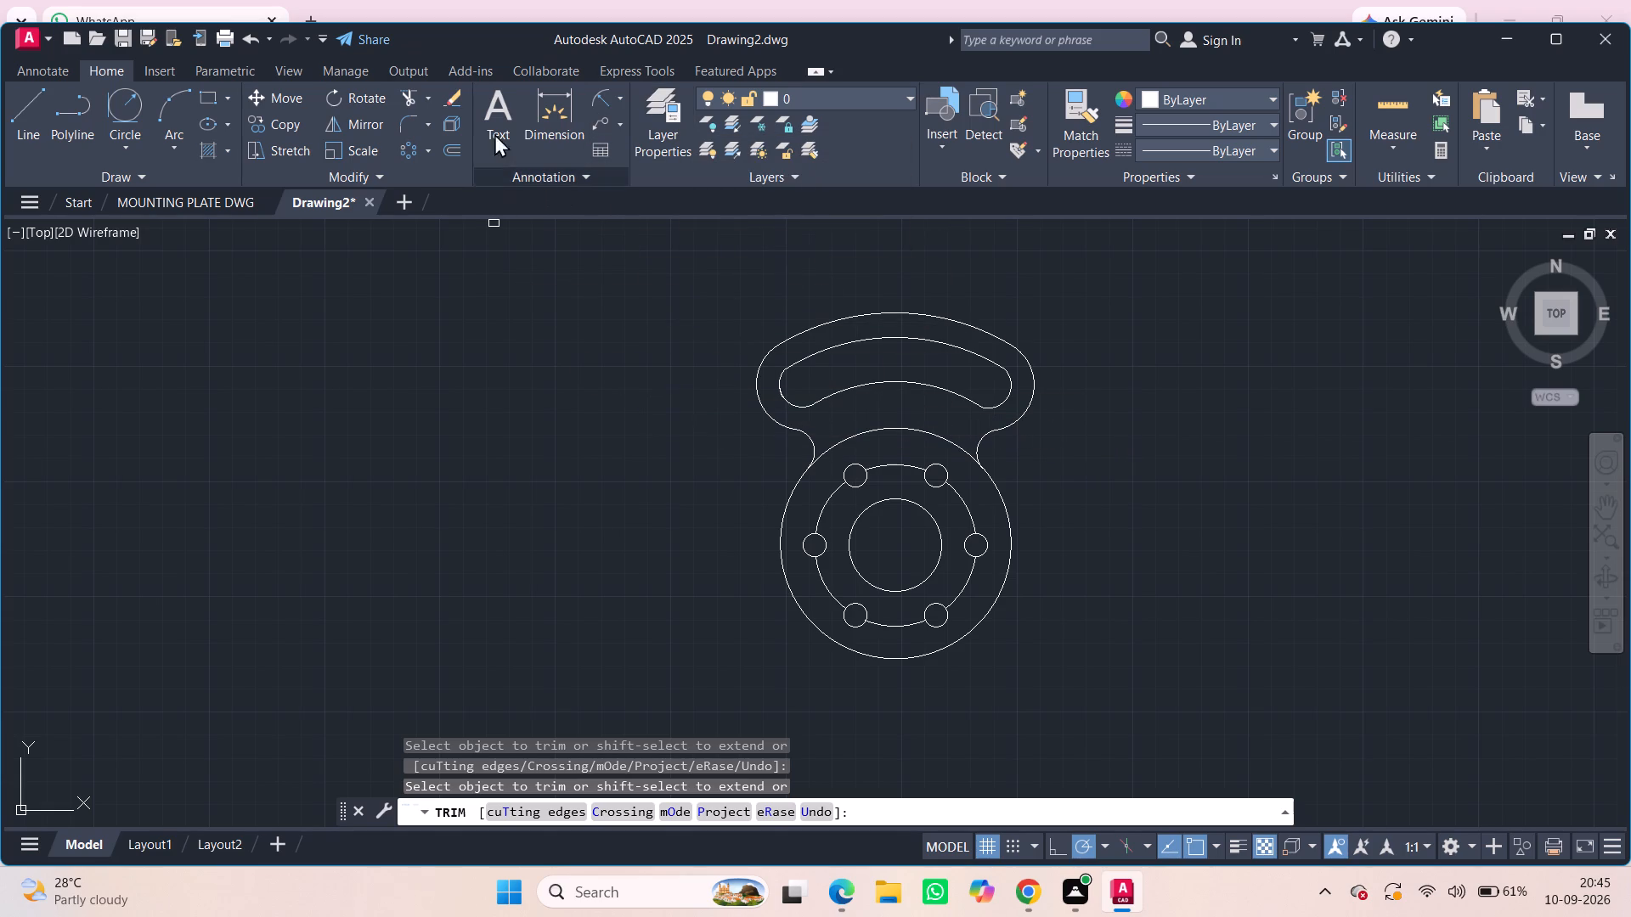
click(597, 100)
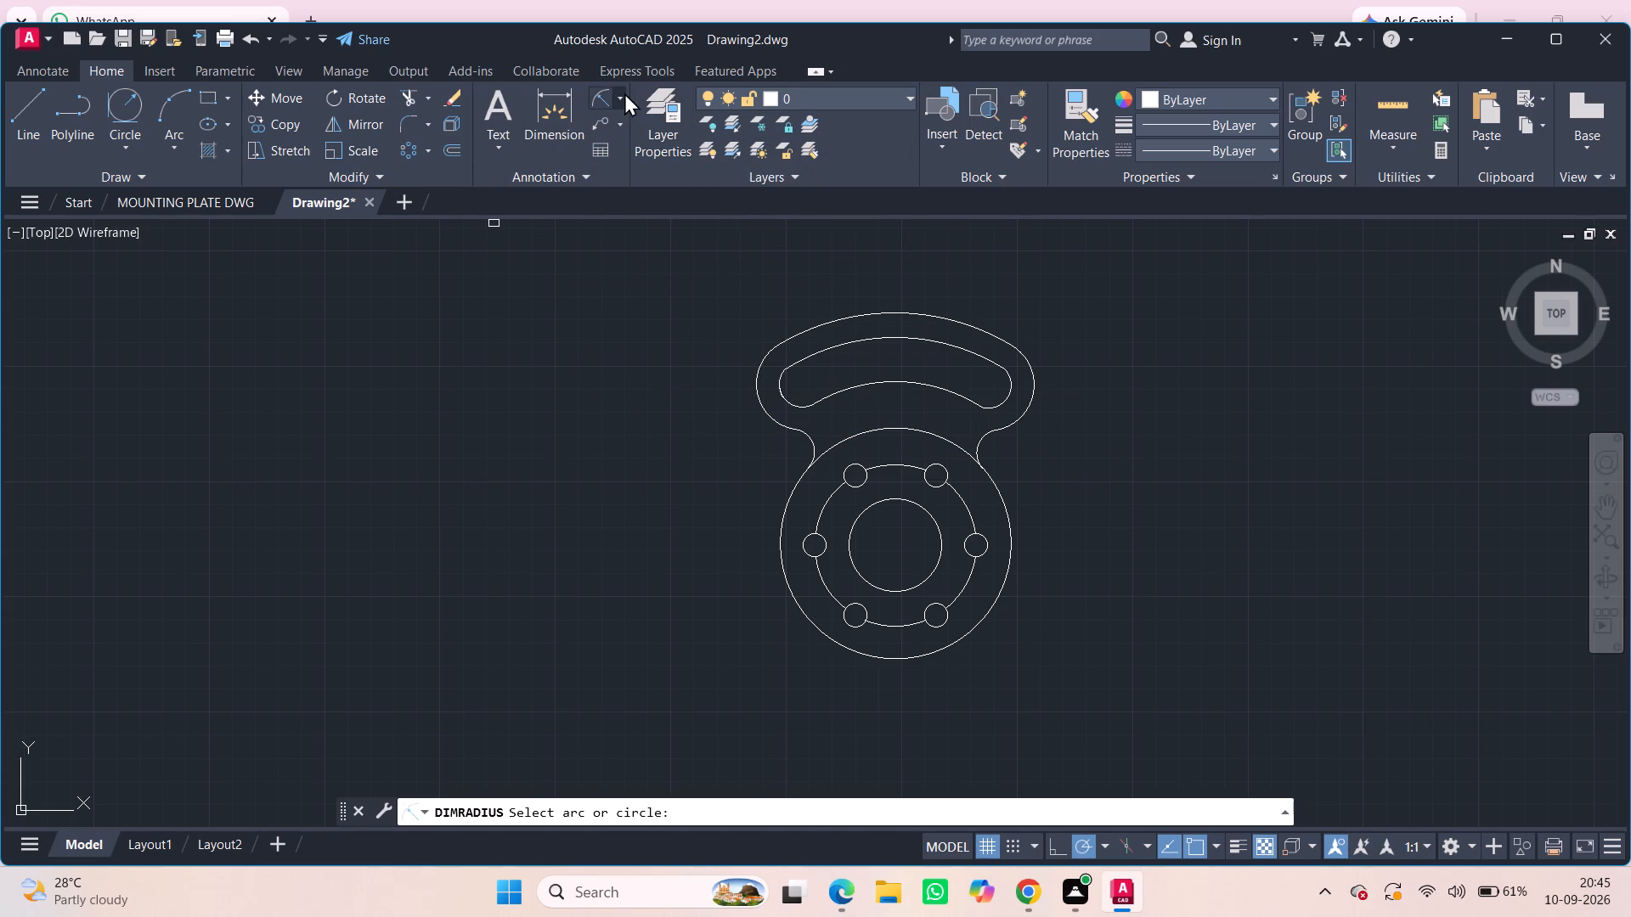
click(624, 93)
click(647, 300)
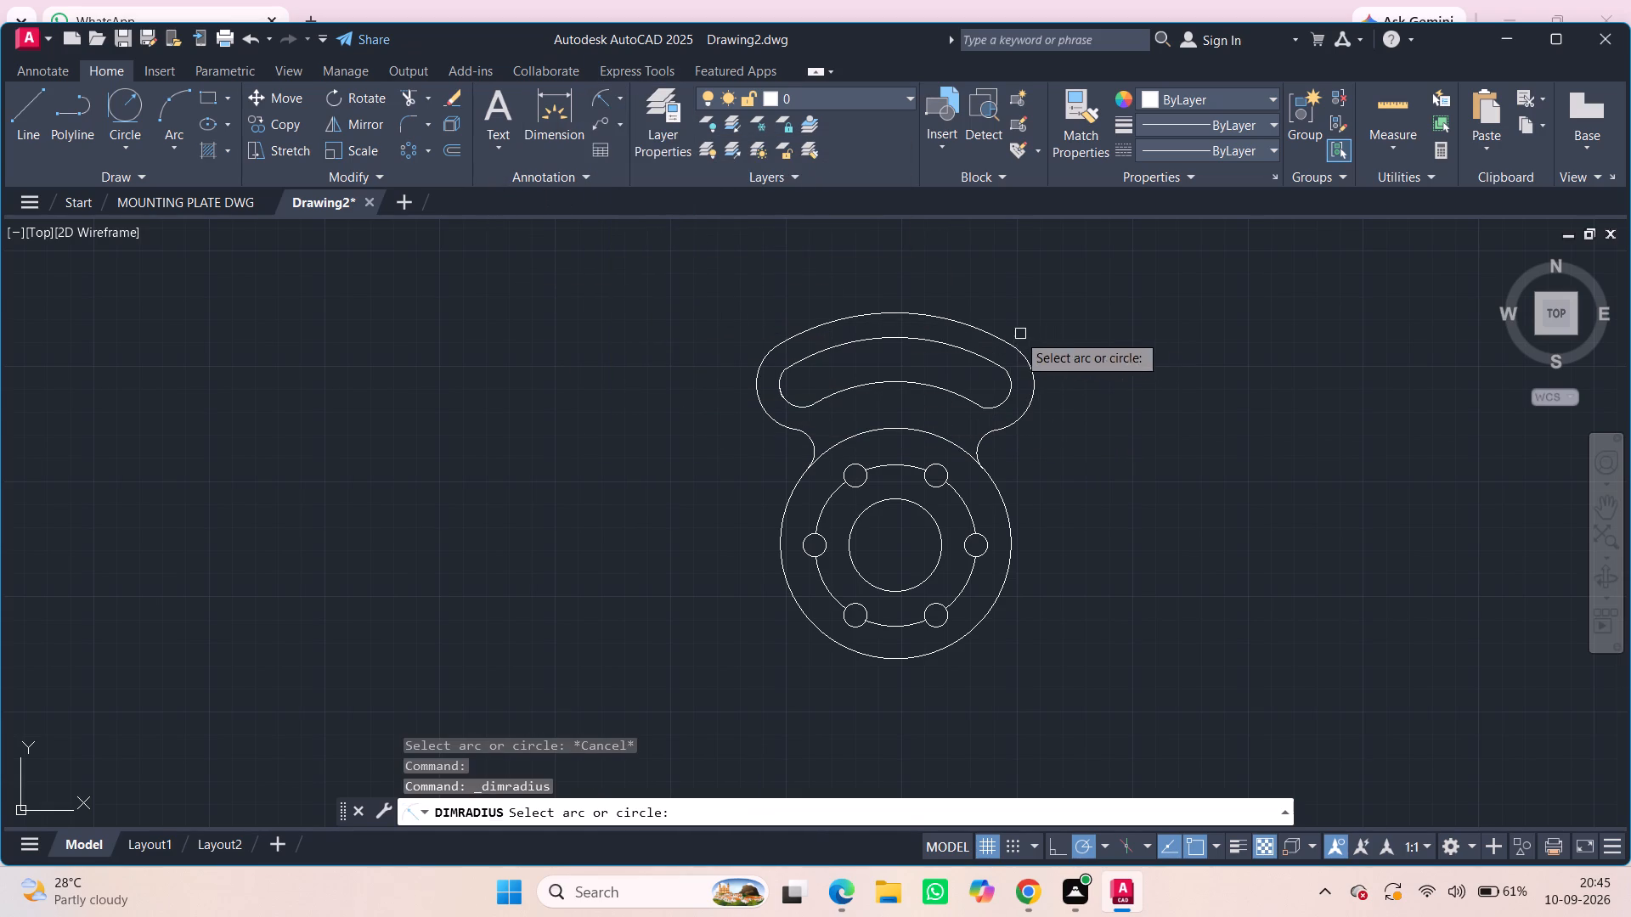
click(1003, 337)
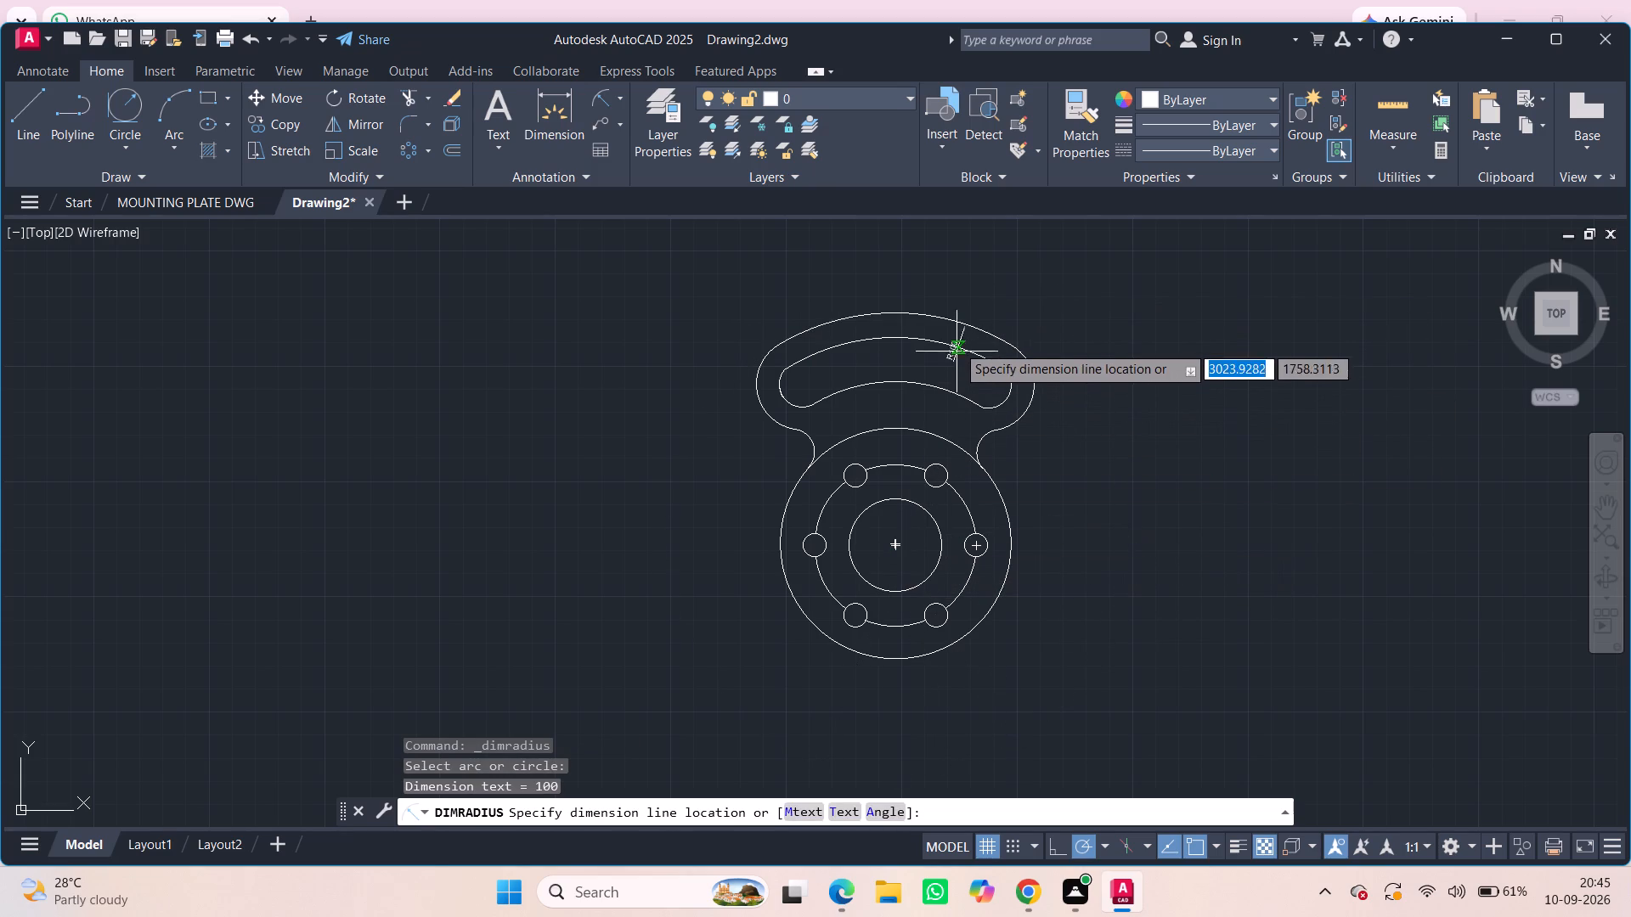
click(979, 274)
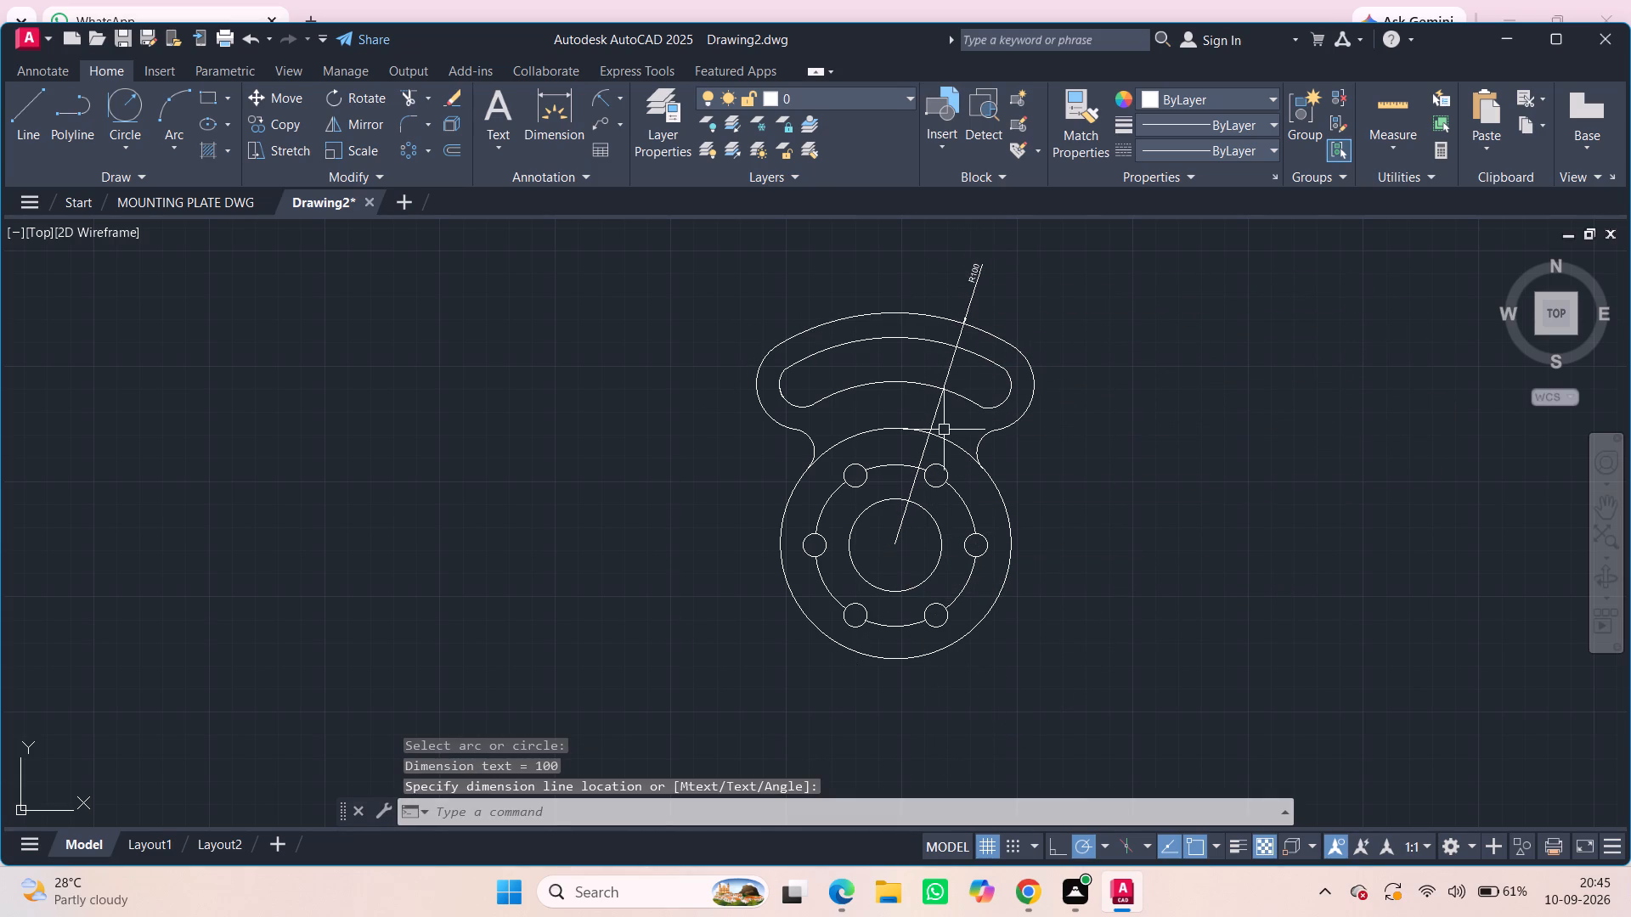
key(space)
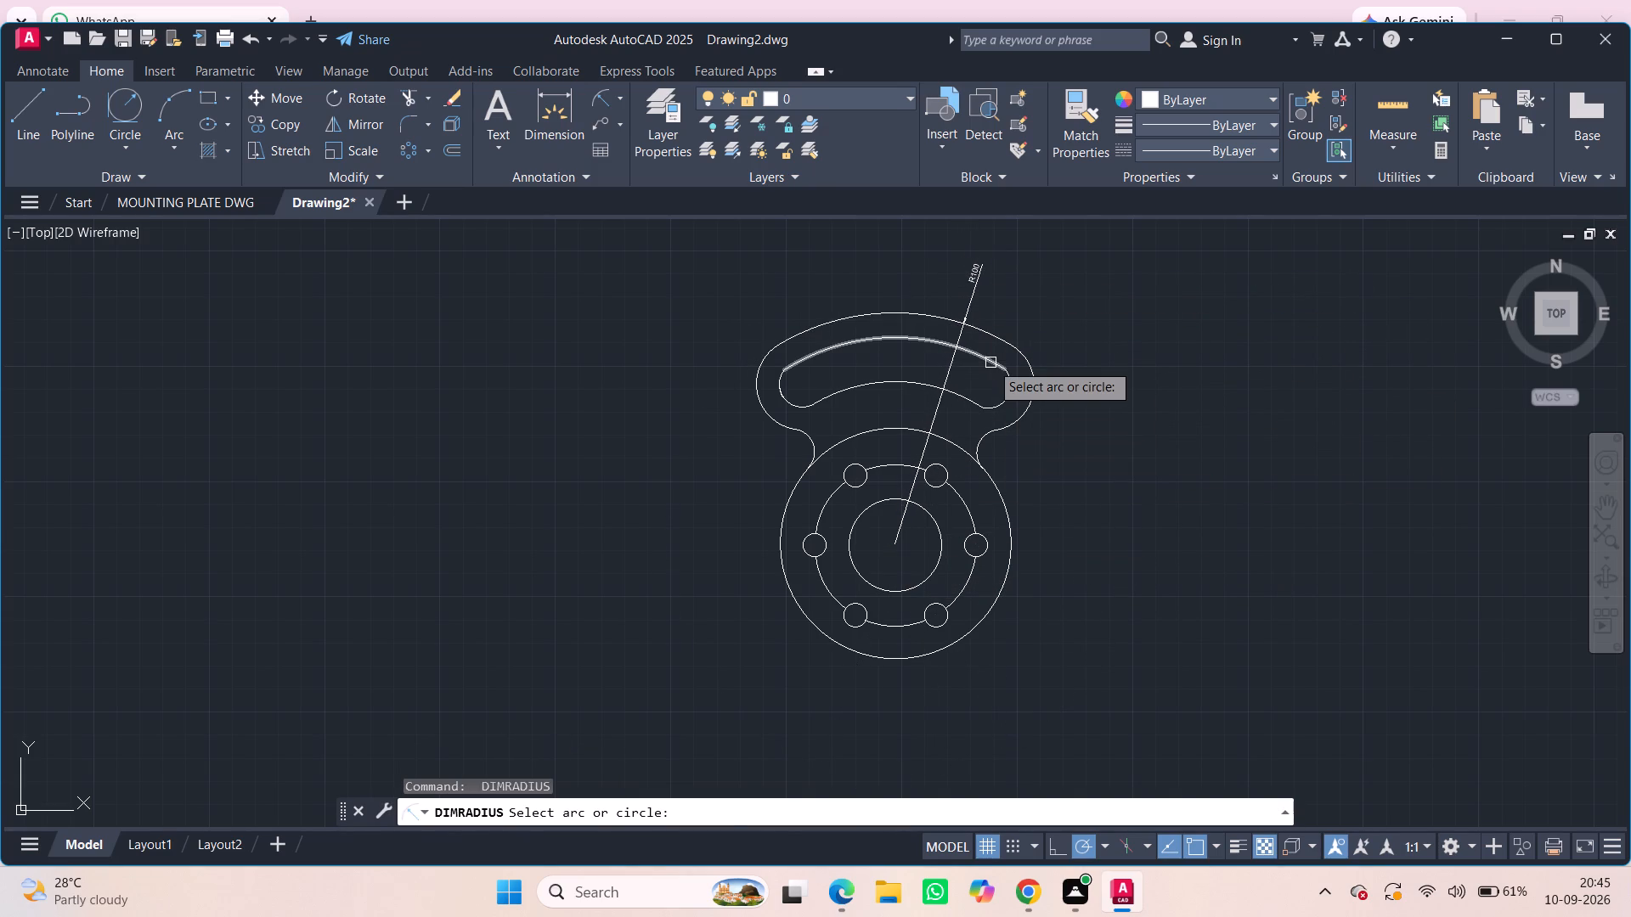
click(990, 363)
click(1013, 300)
Add radius dimensions to the lobe's right rounded end and the slot's right end arc, placed outside the part.
key(space)
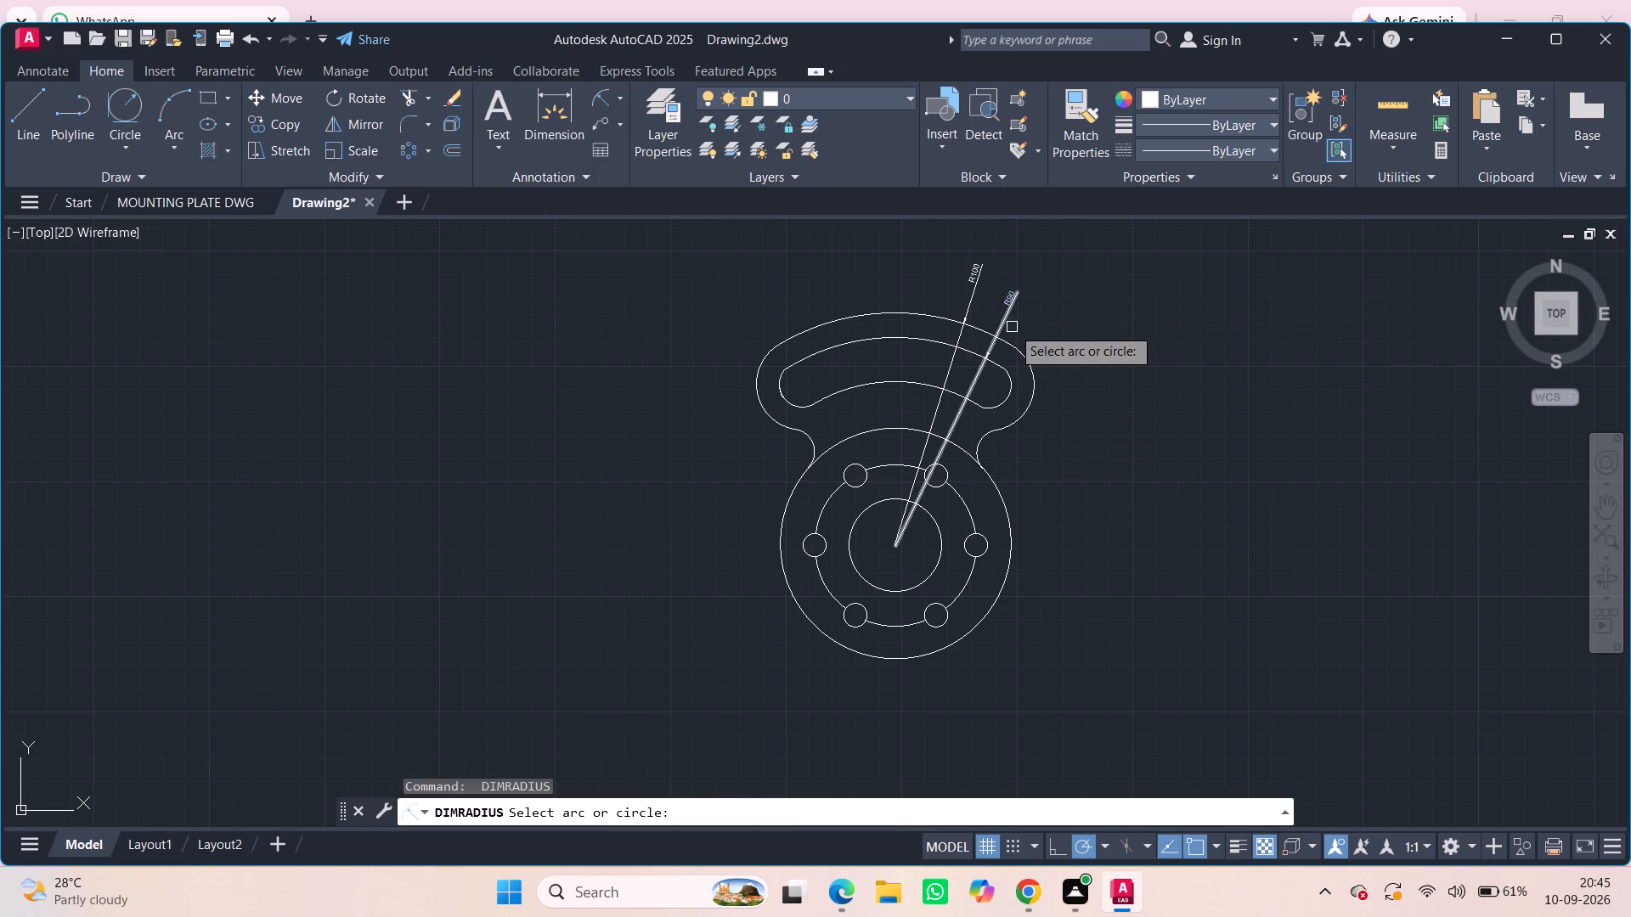
click(1031, 391)
click(1084, 390)
key(space)
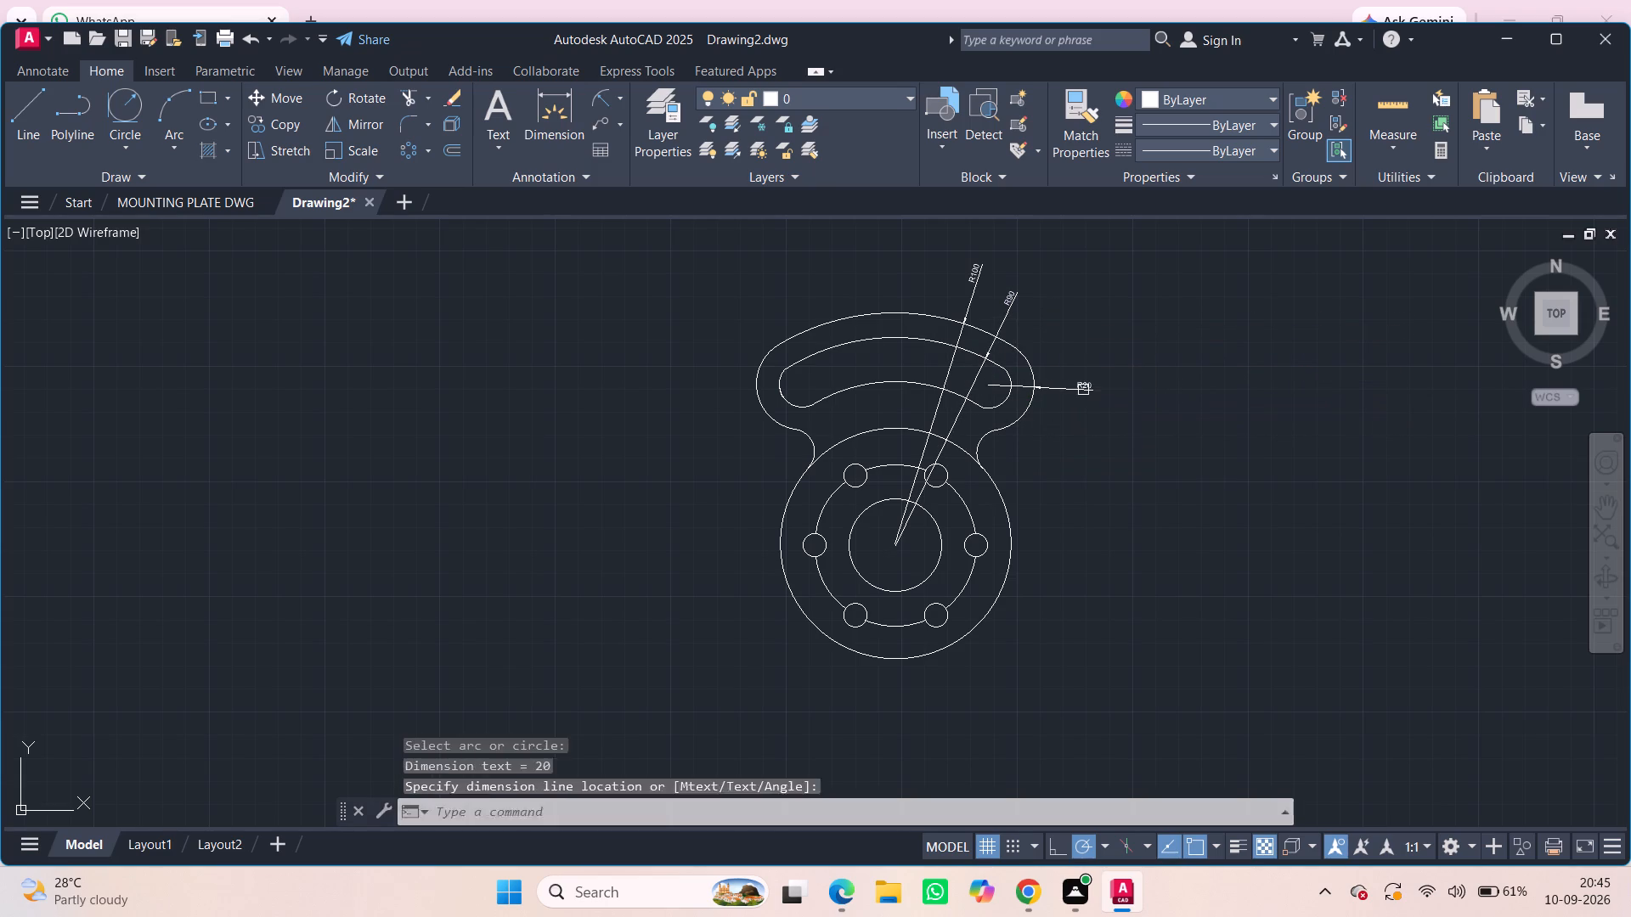
click(1004, 405)
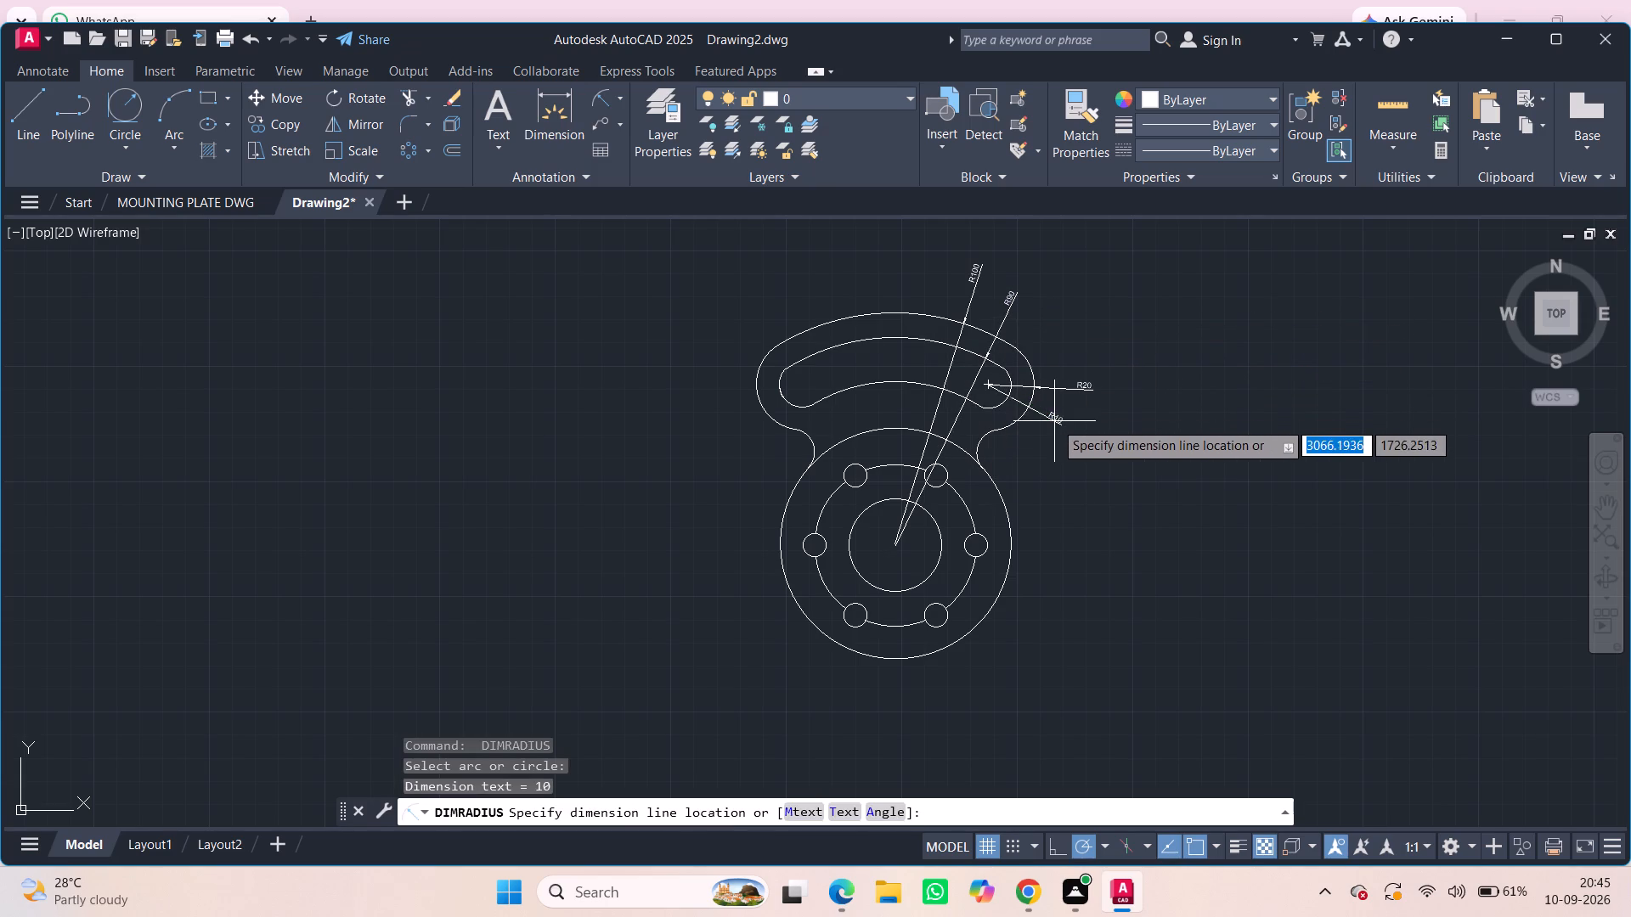
click(1066, 425)
Dimension the radius of the bolt circle through the six holes, placing the text outside the hub's right side.
key(space)
click(968, 506)
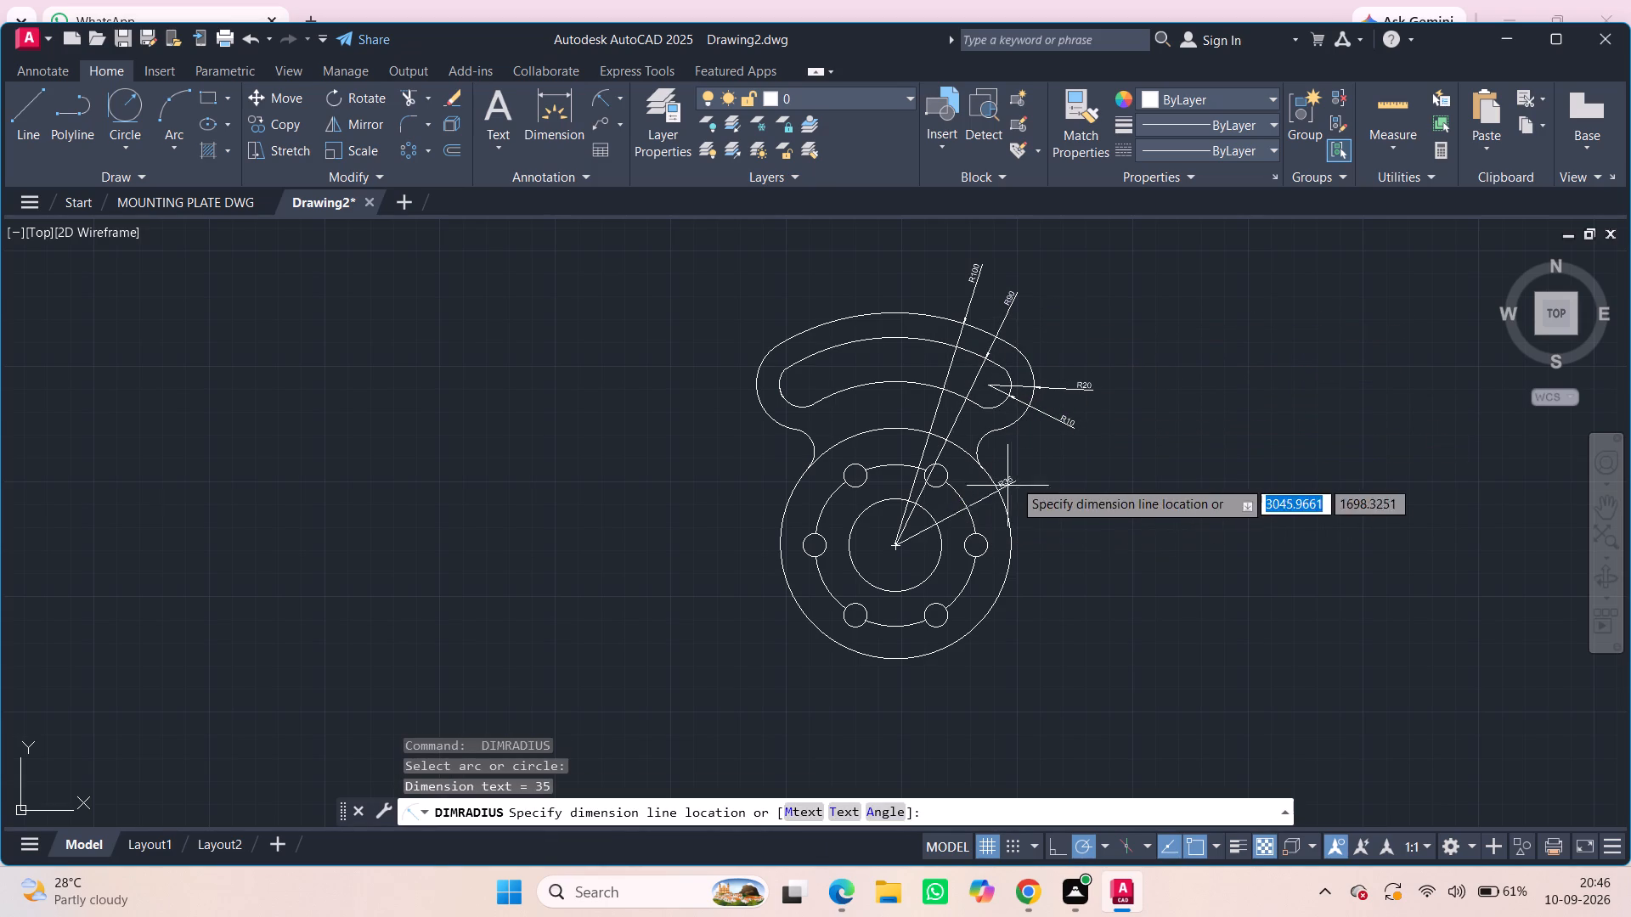
click(1045, 475)
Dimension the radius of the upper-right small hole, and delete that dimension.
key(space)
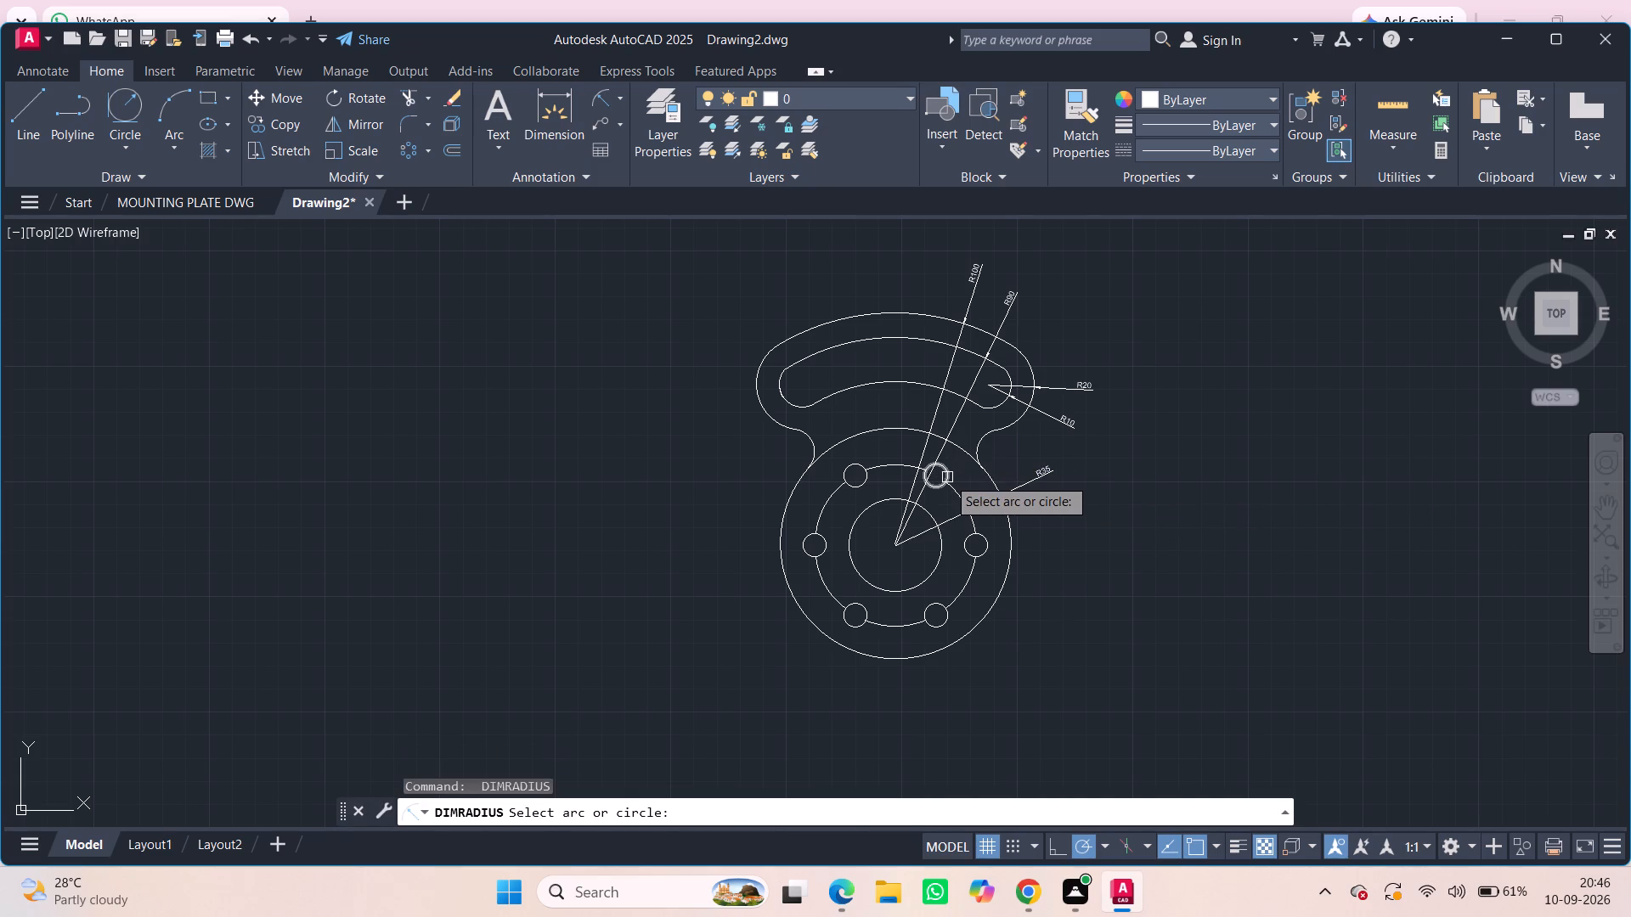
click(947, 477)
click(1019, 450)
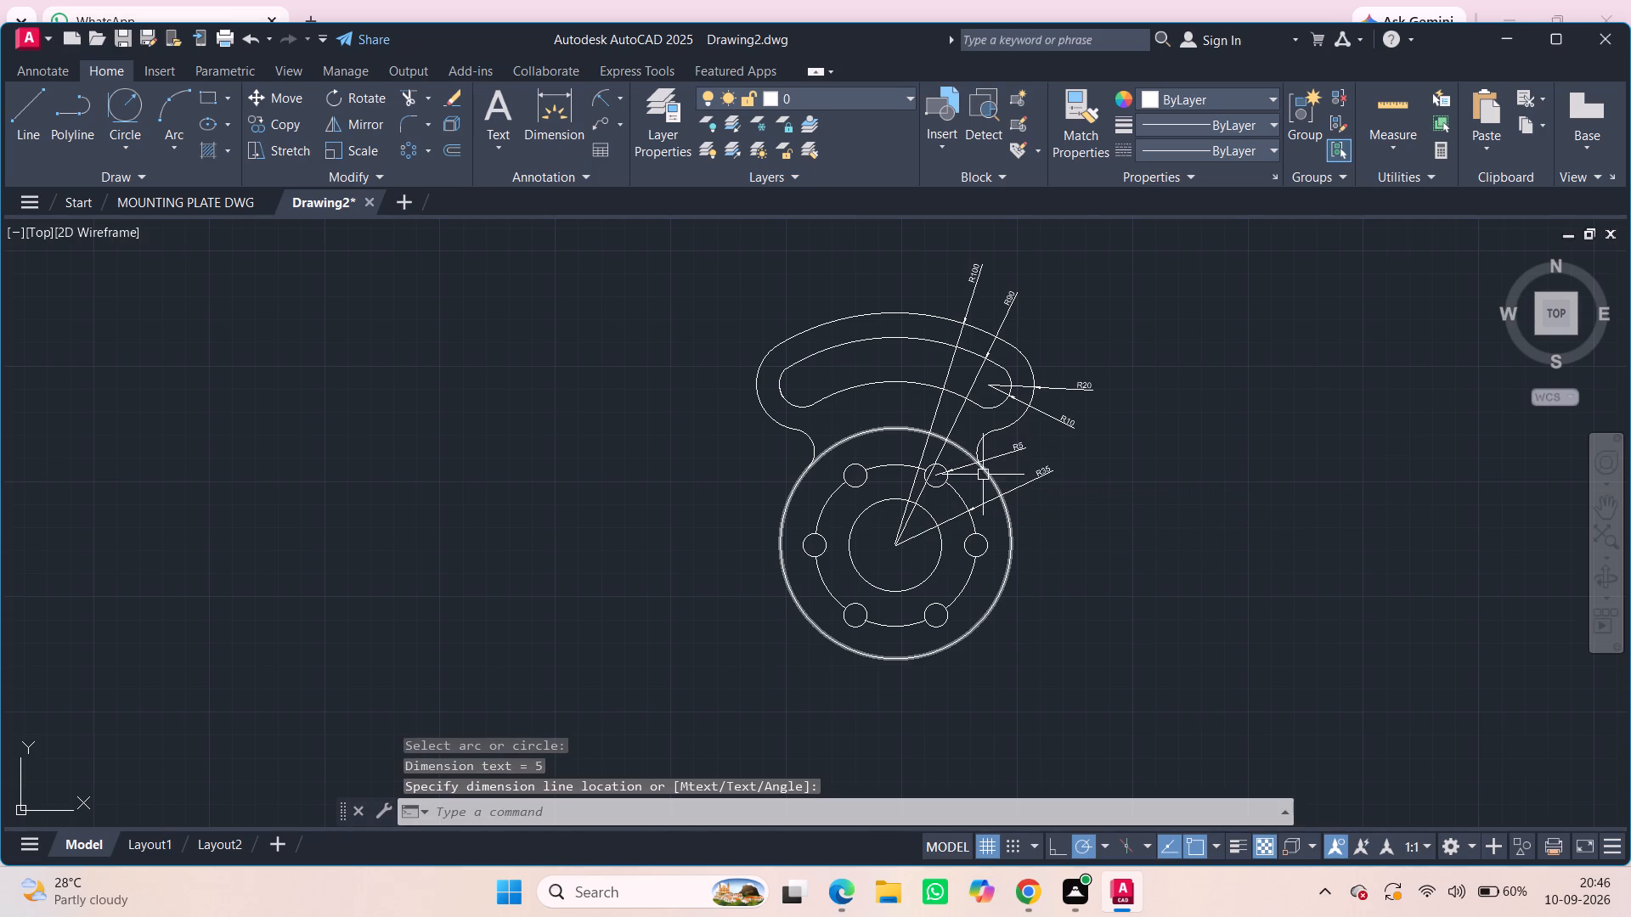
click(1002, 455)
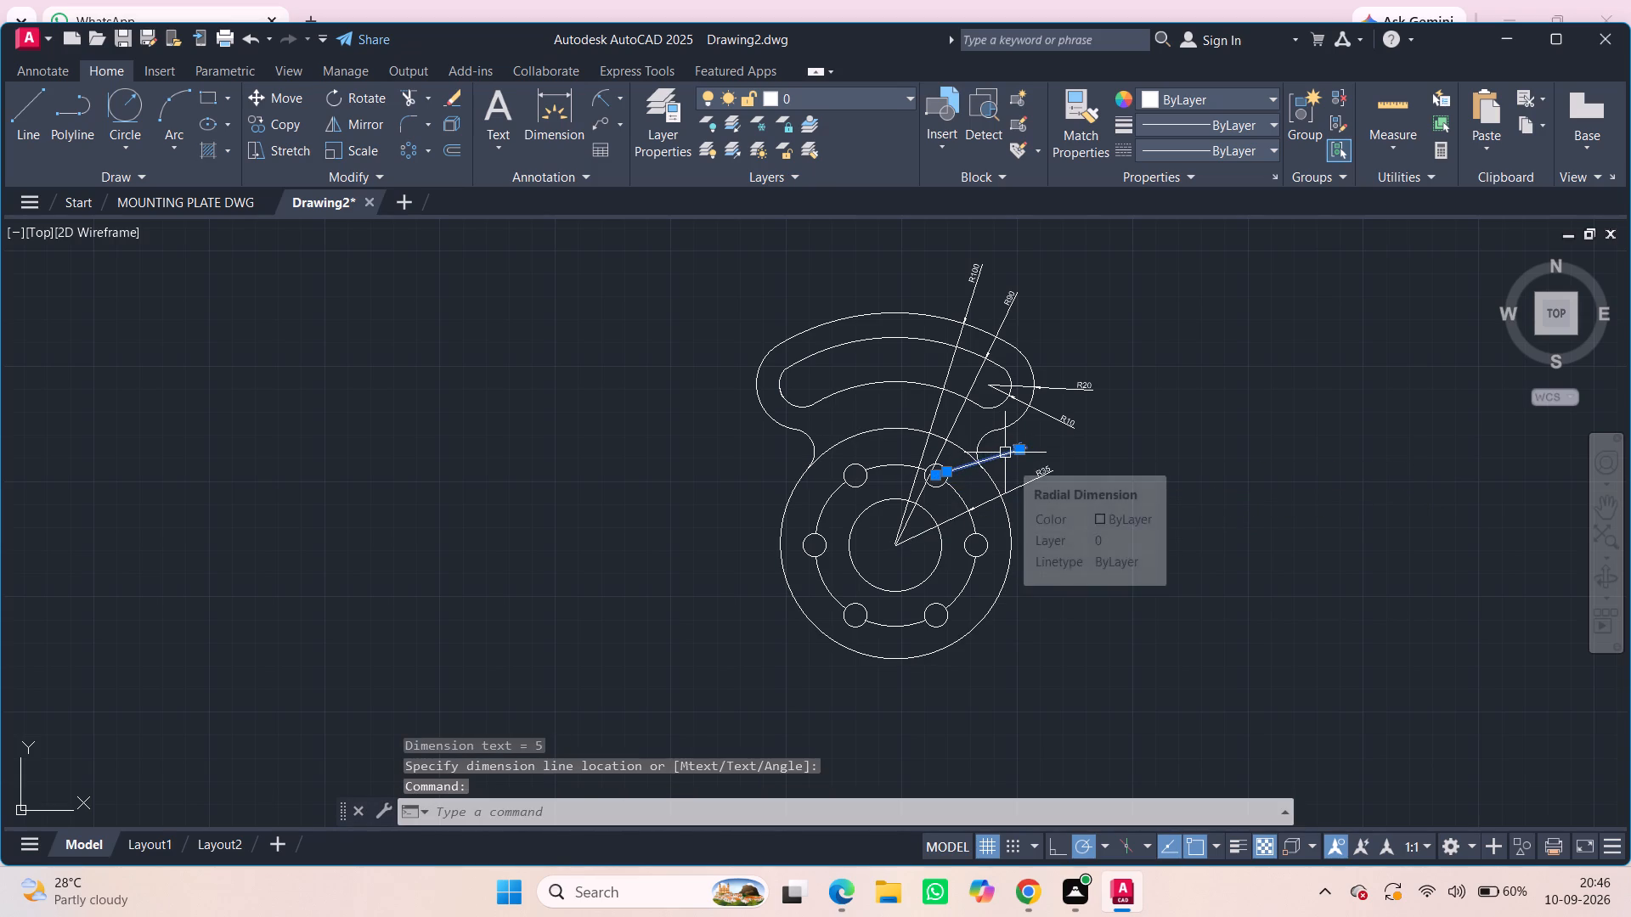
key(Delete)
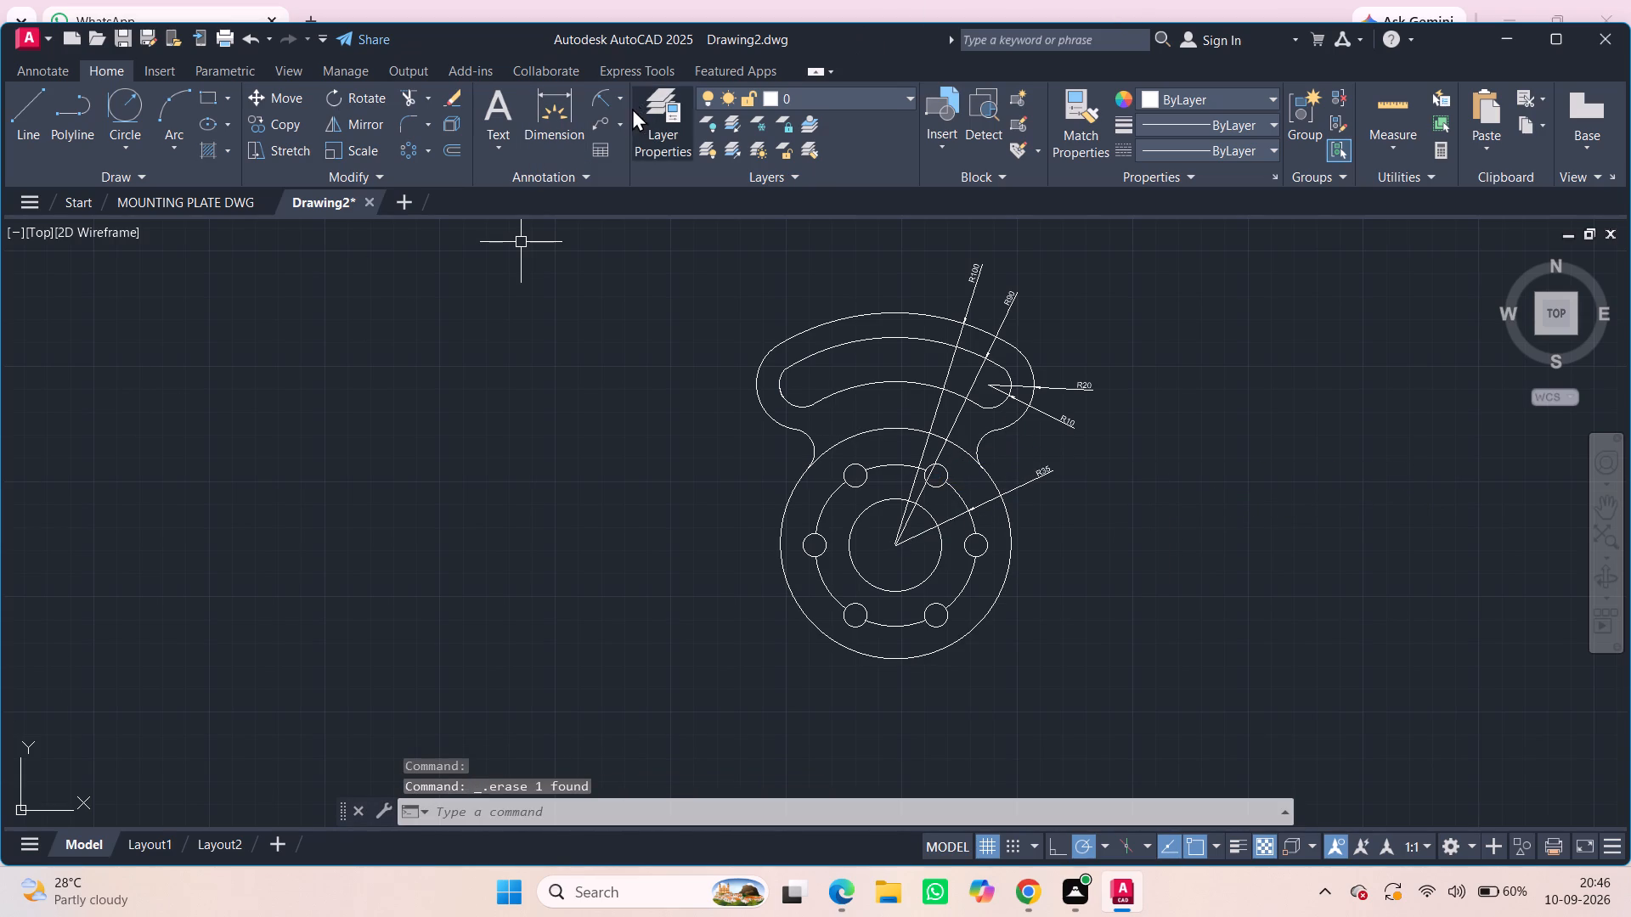
Add radius dimensions to the right blend arc between lobe and hub and to the rightmost small hole.
click(606, 102)
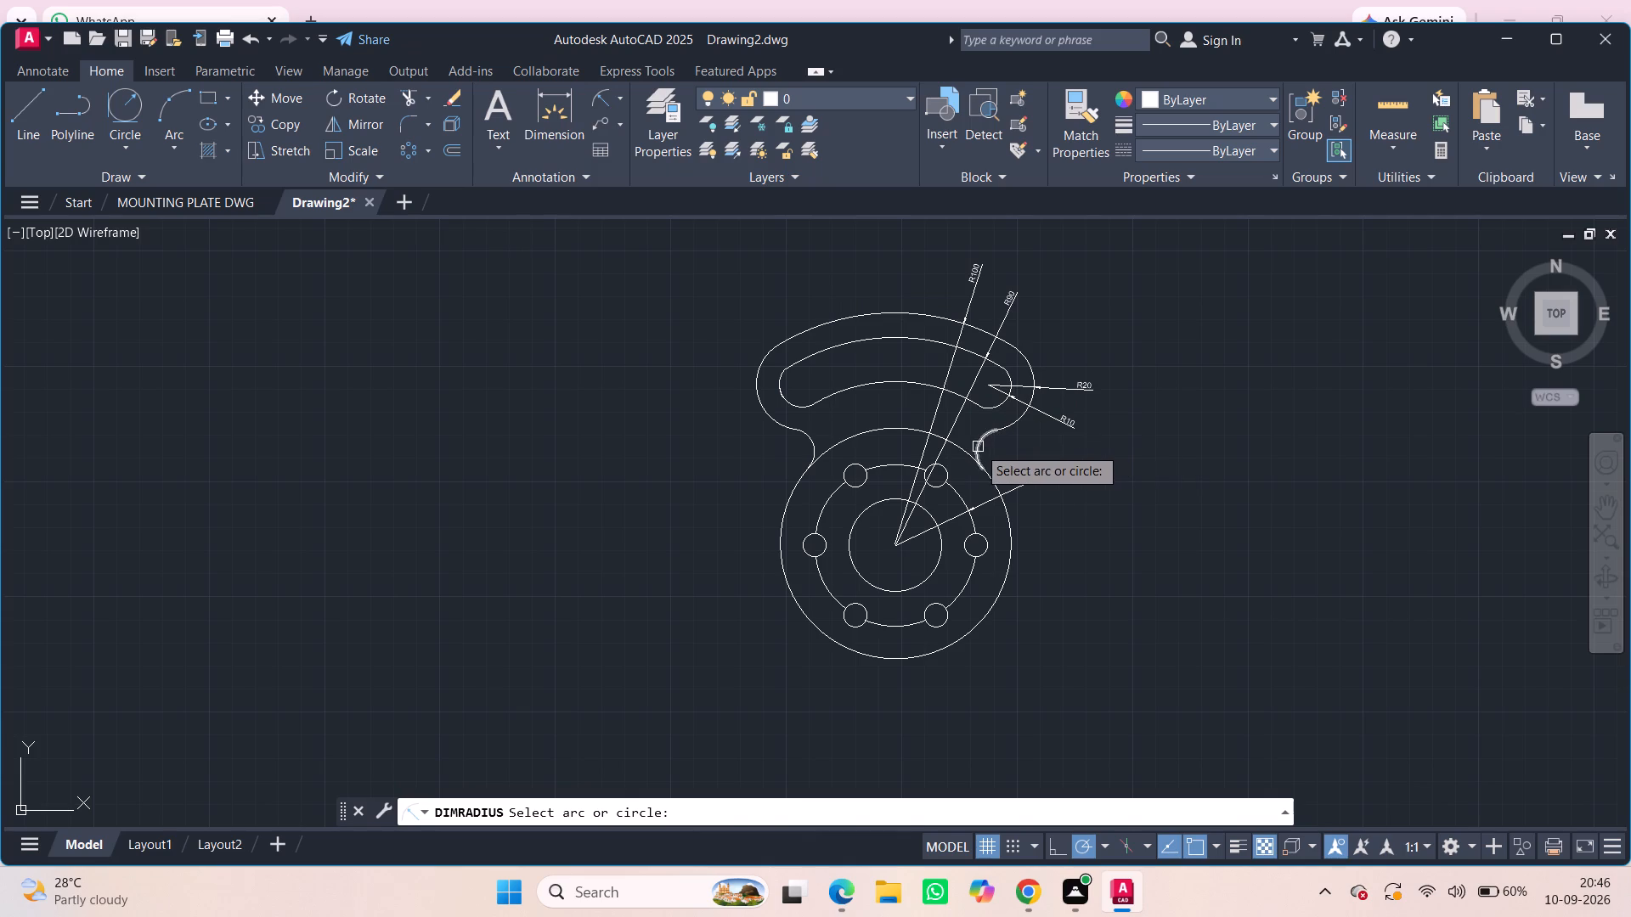
click(978, 447)
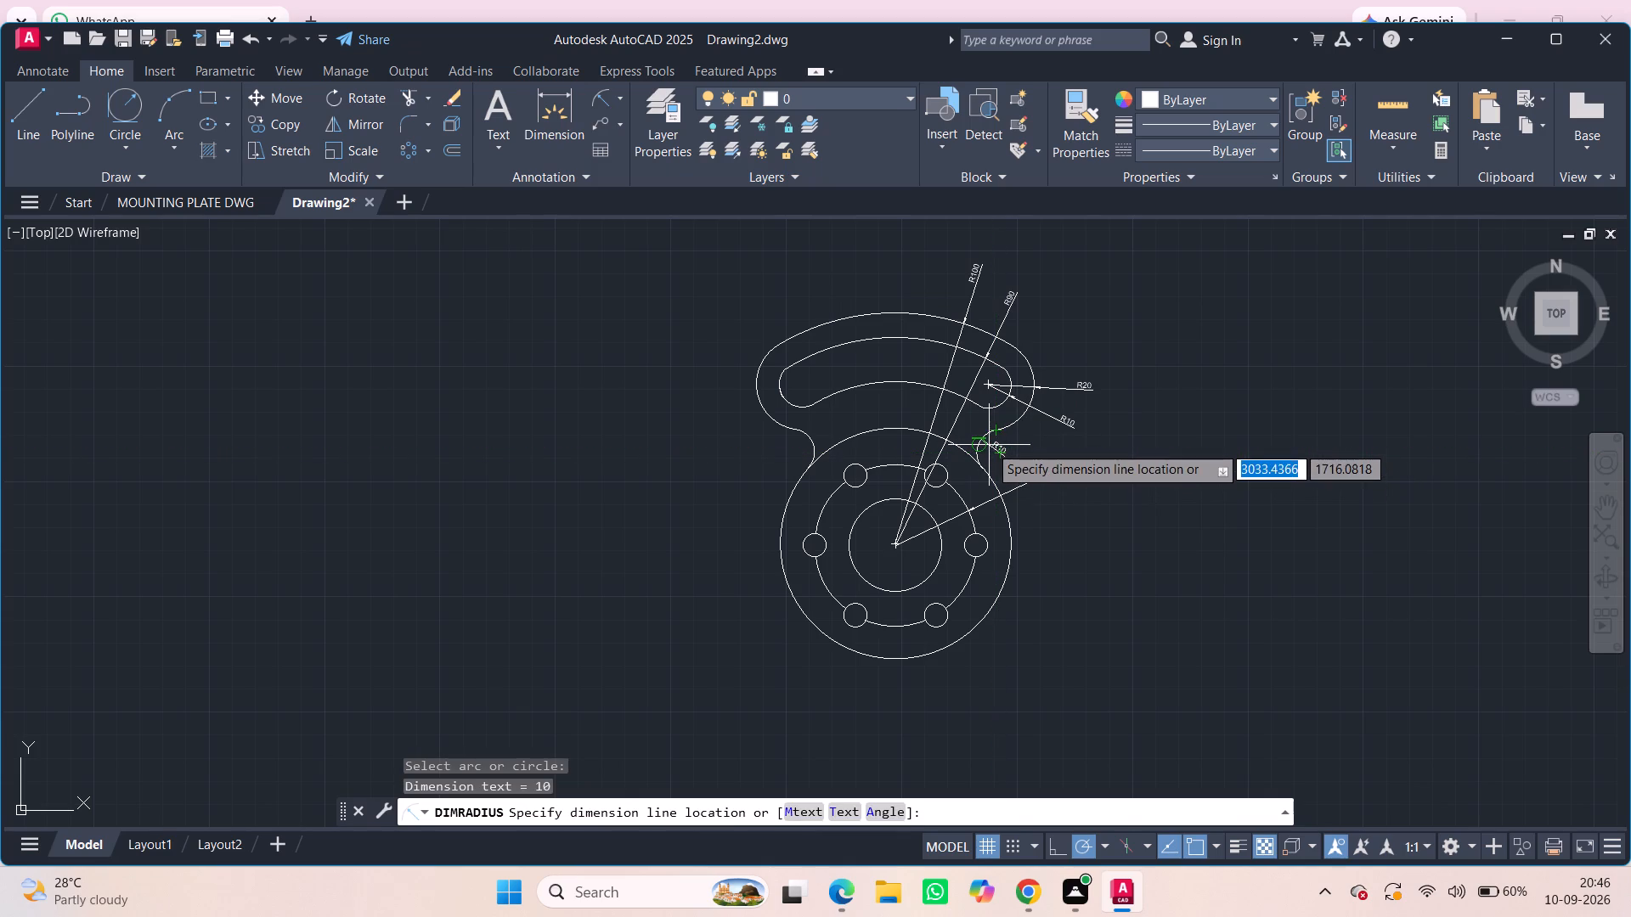
click(989, 445)
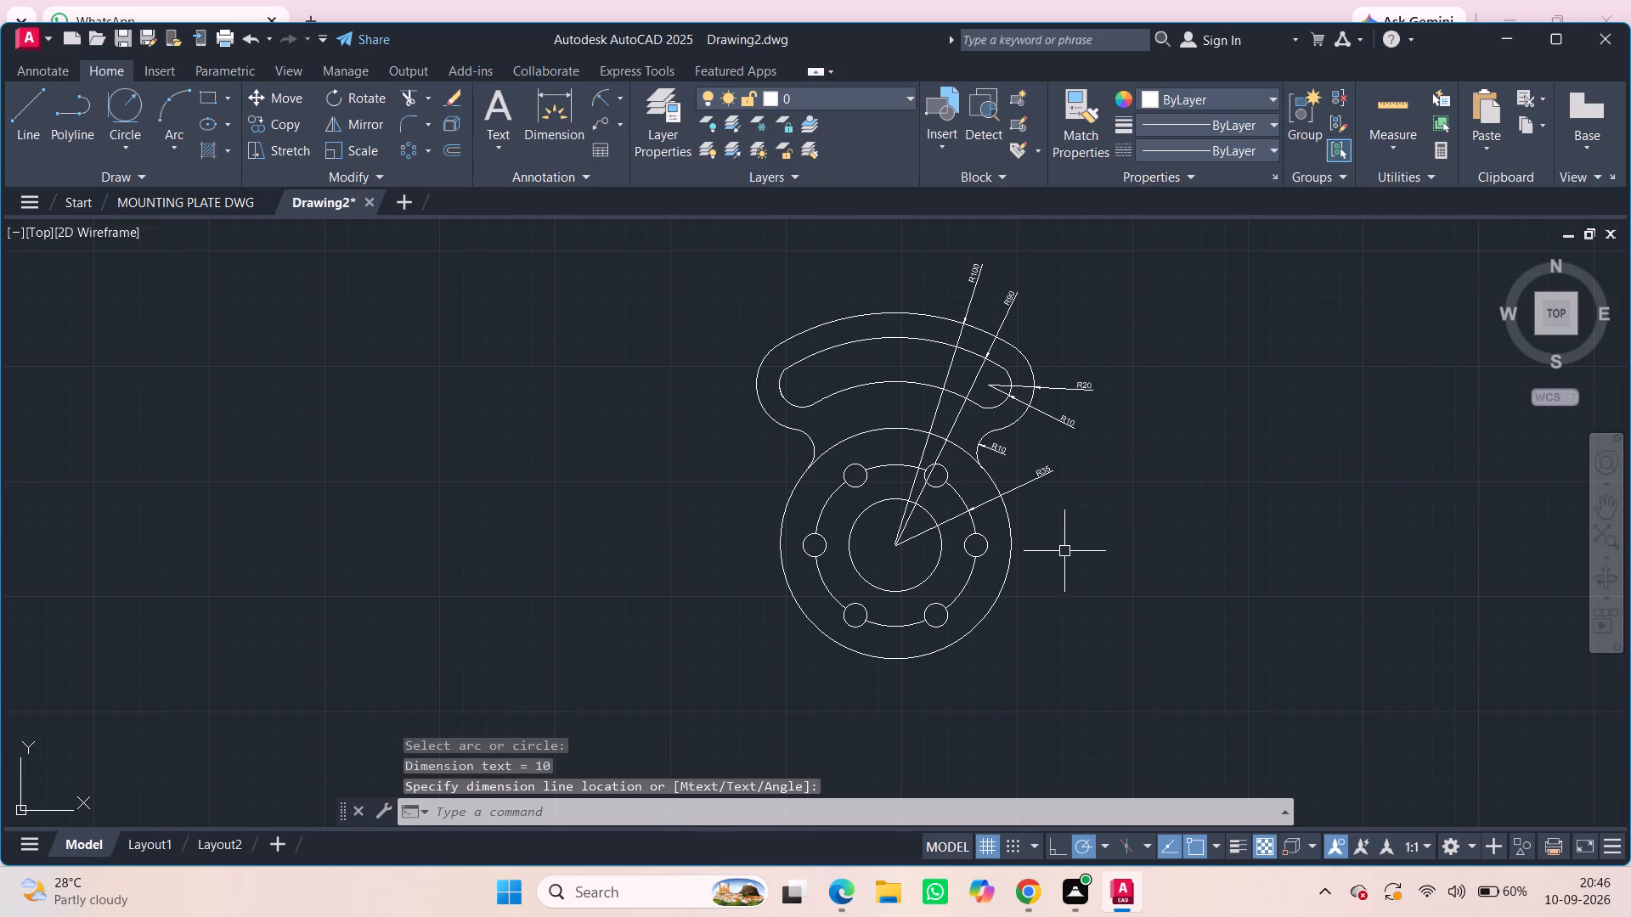
click(601, 95)
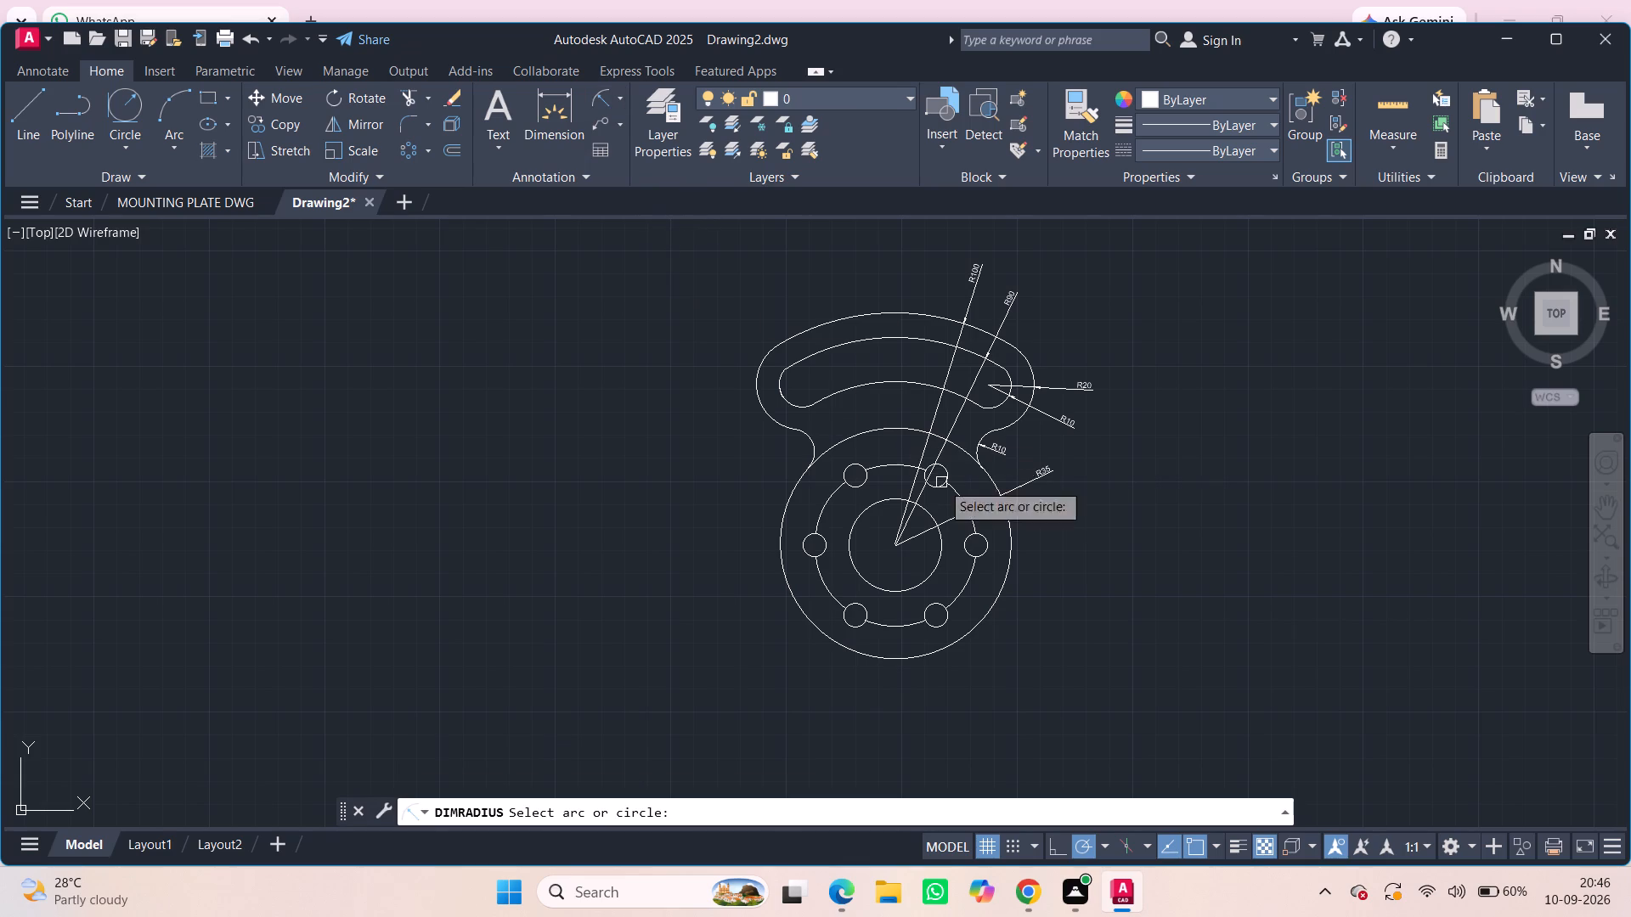
click(990, 547)
click(1064, 540)
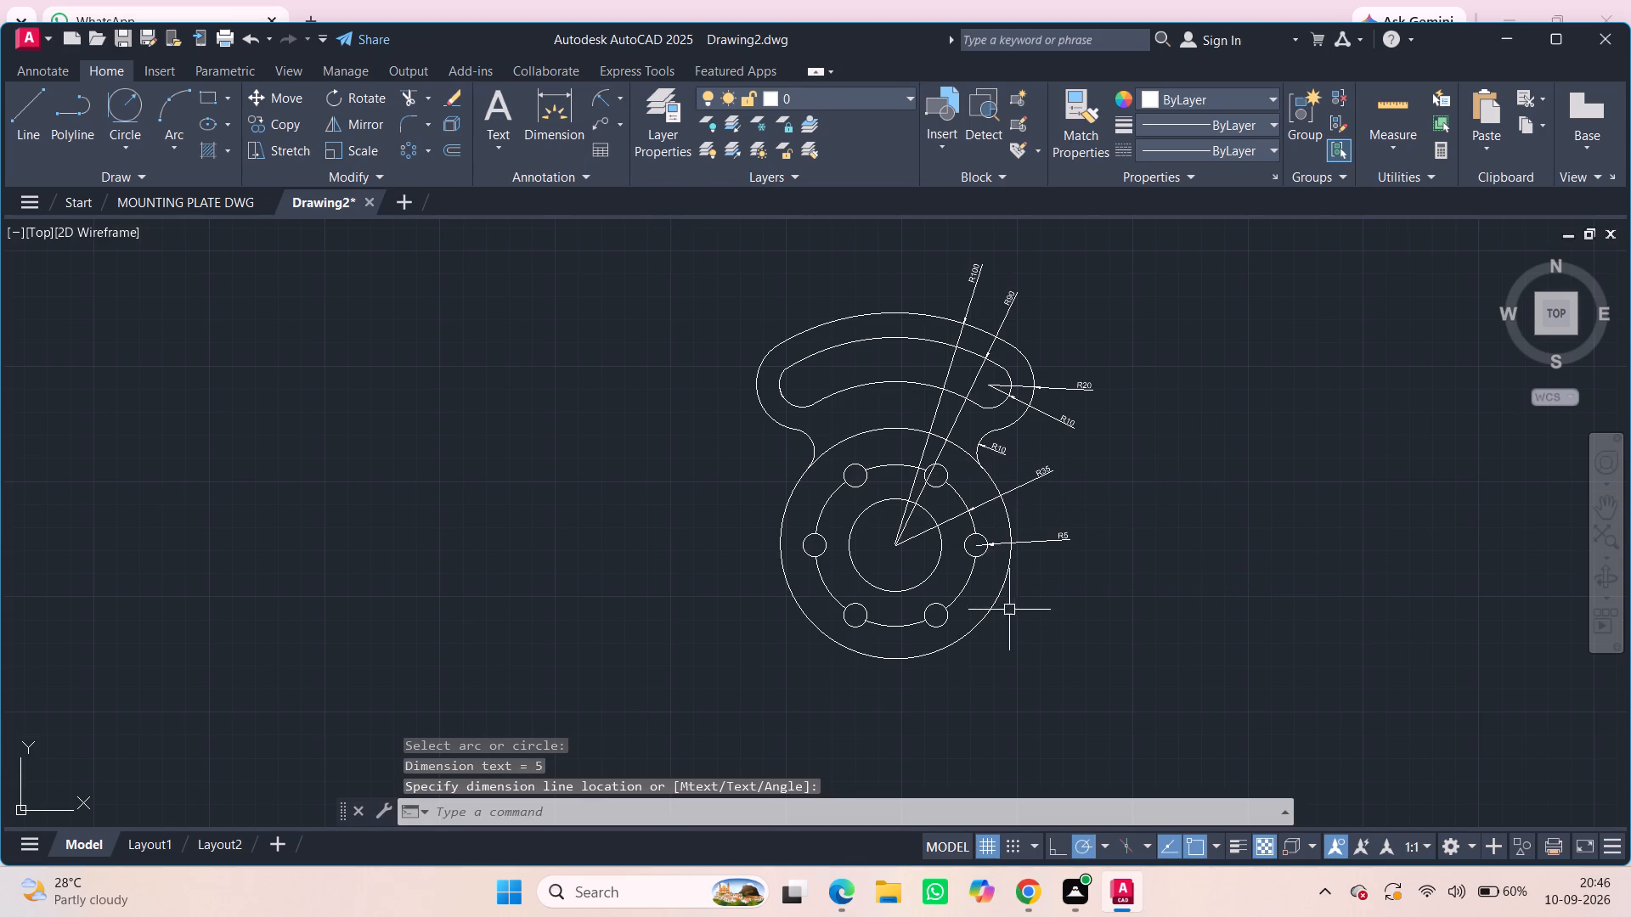
Dimension the radius of the hub's outer circle, placing the text between the bolt-circle and small-hole dimensions.
key(space)
key(space)
key(space)
key(space)
key(space)
key(space)
key(space)
click(596, 96)
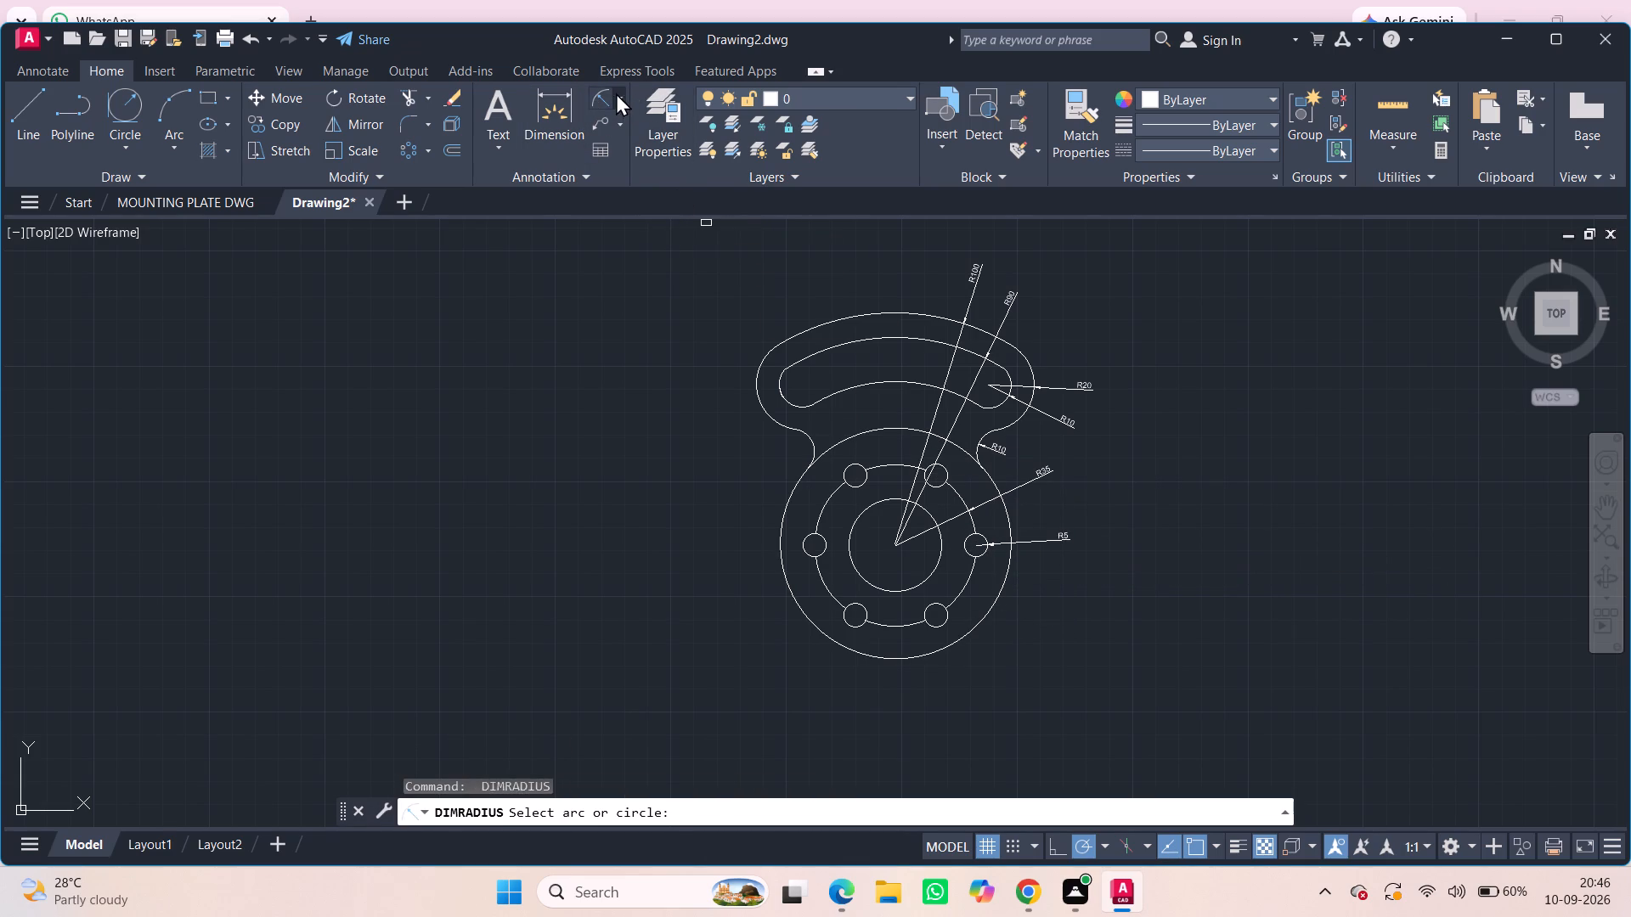
click(600, 96)
click(1010, 515)
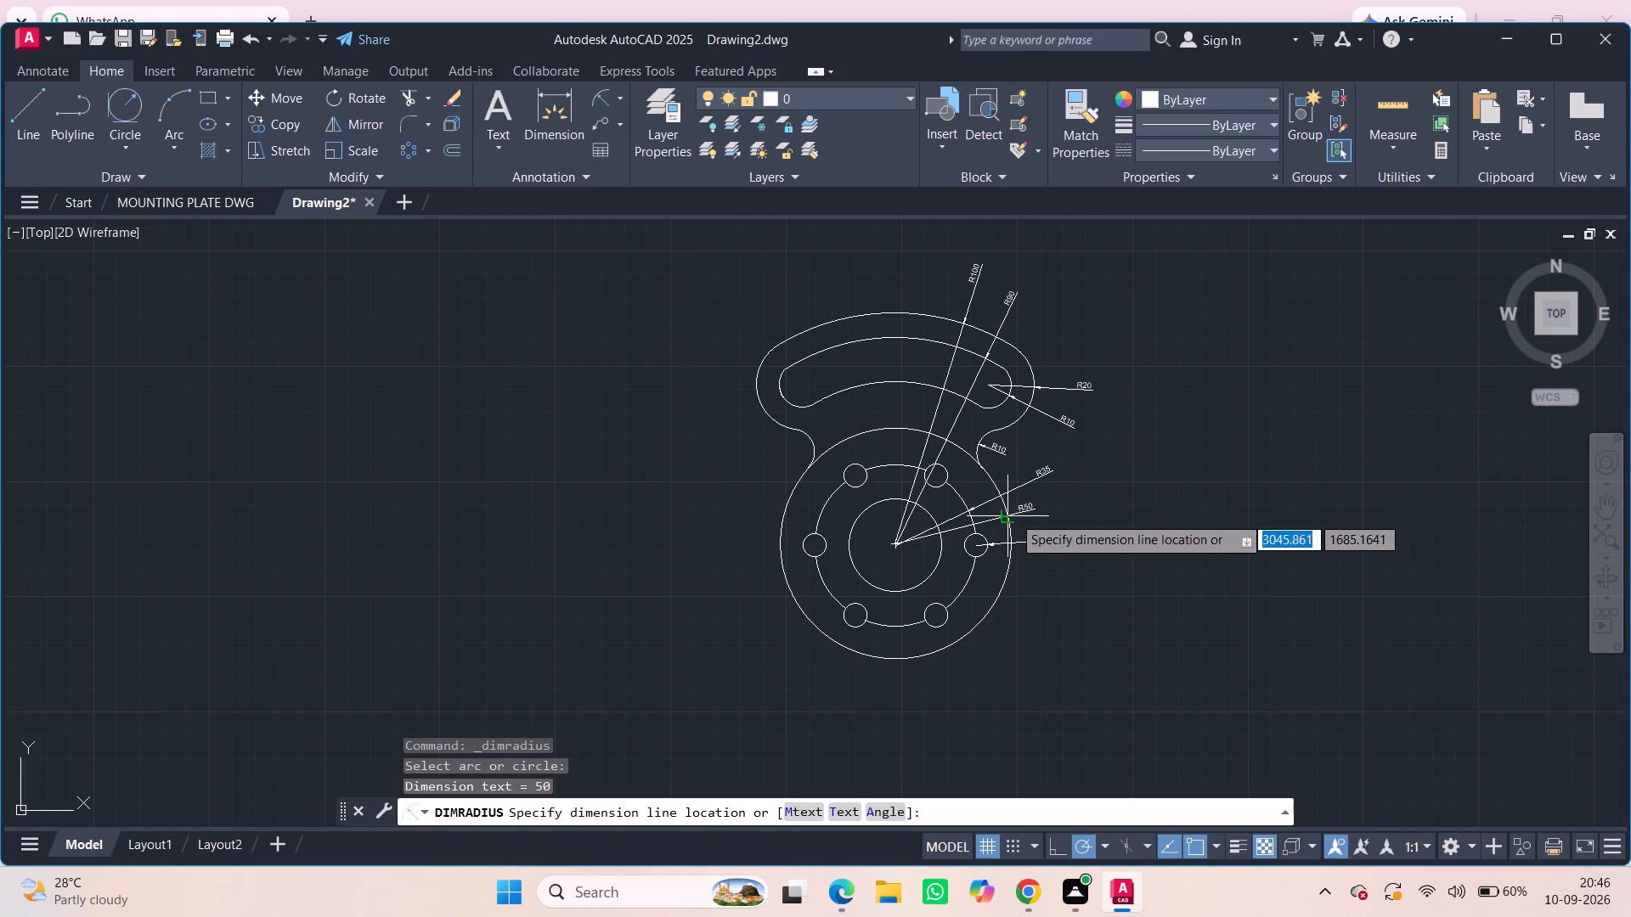
click(1051, 509)
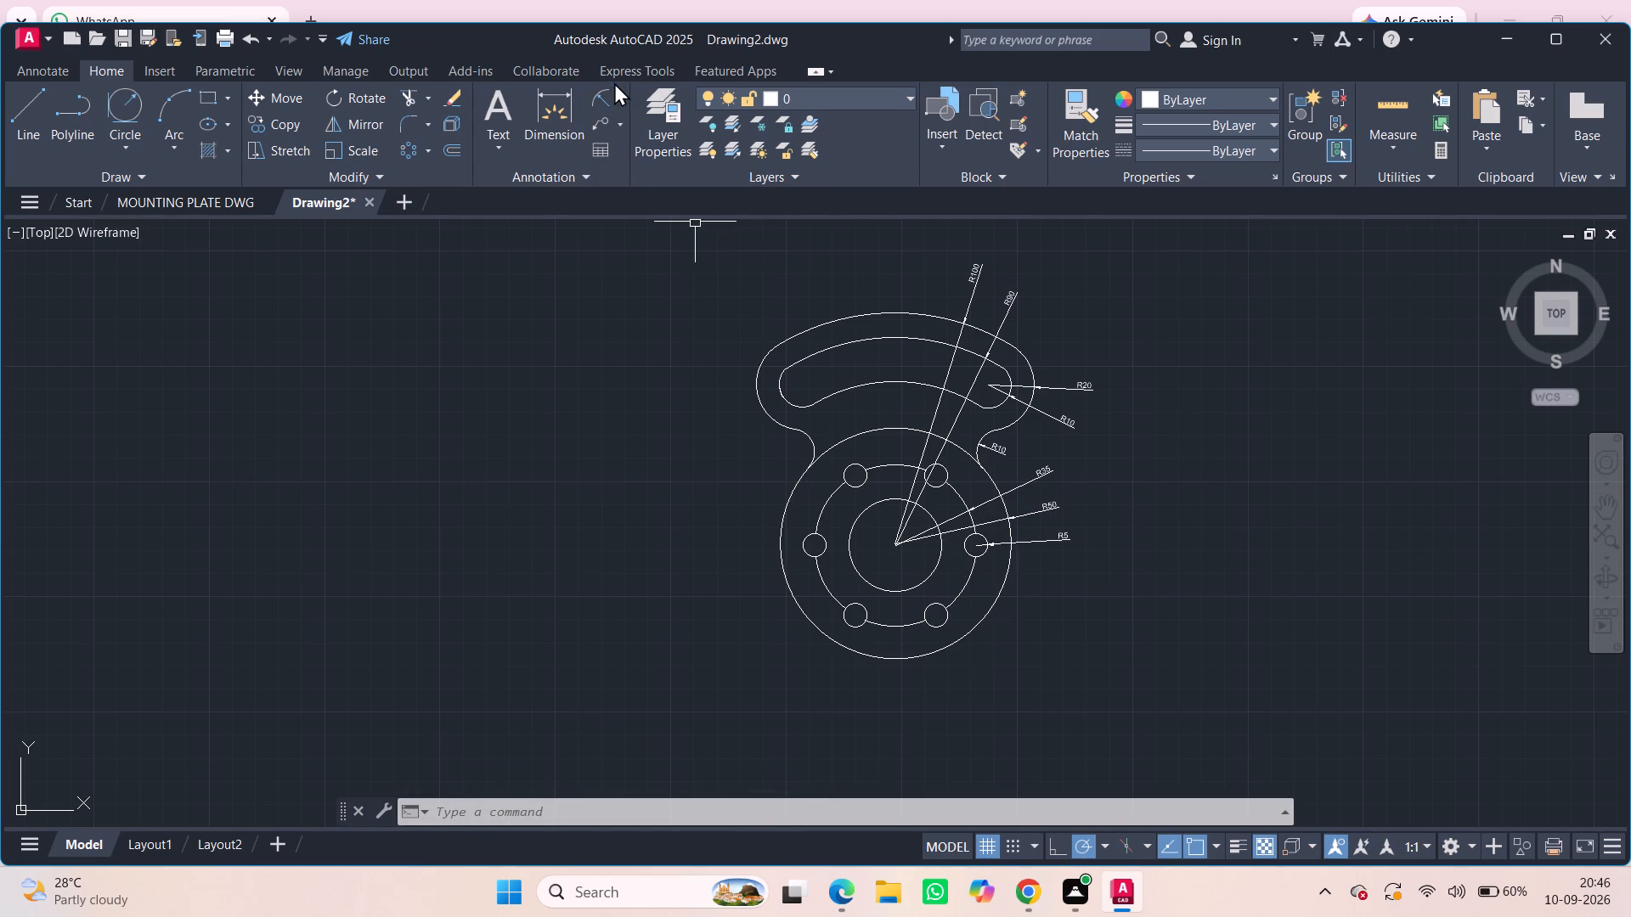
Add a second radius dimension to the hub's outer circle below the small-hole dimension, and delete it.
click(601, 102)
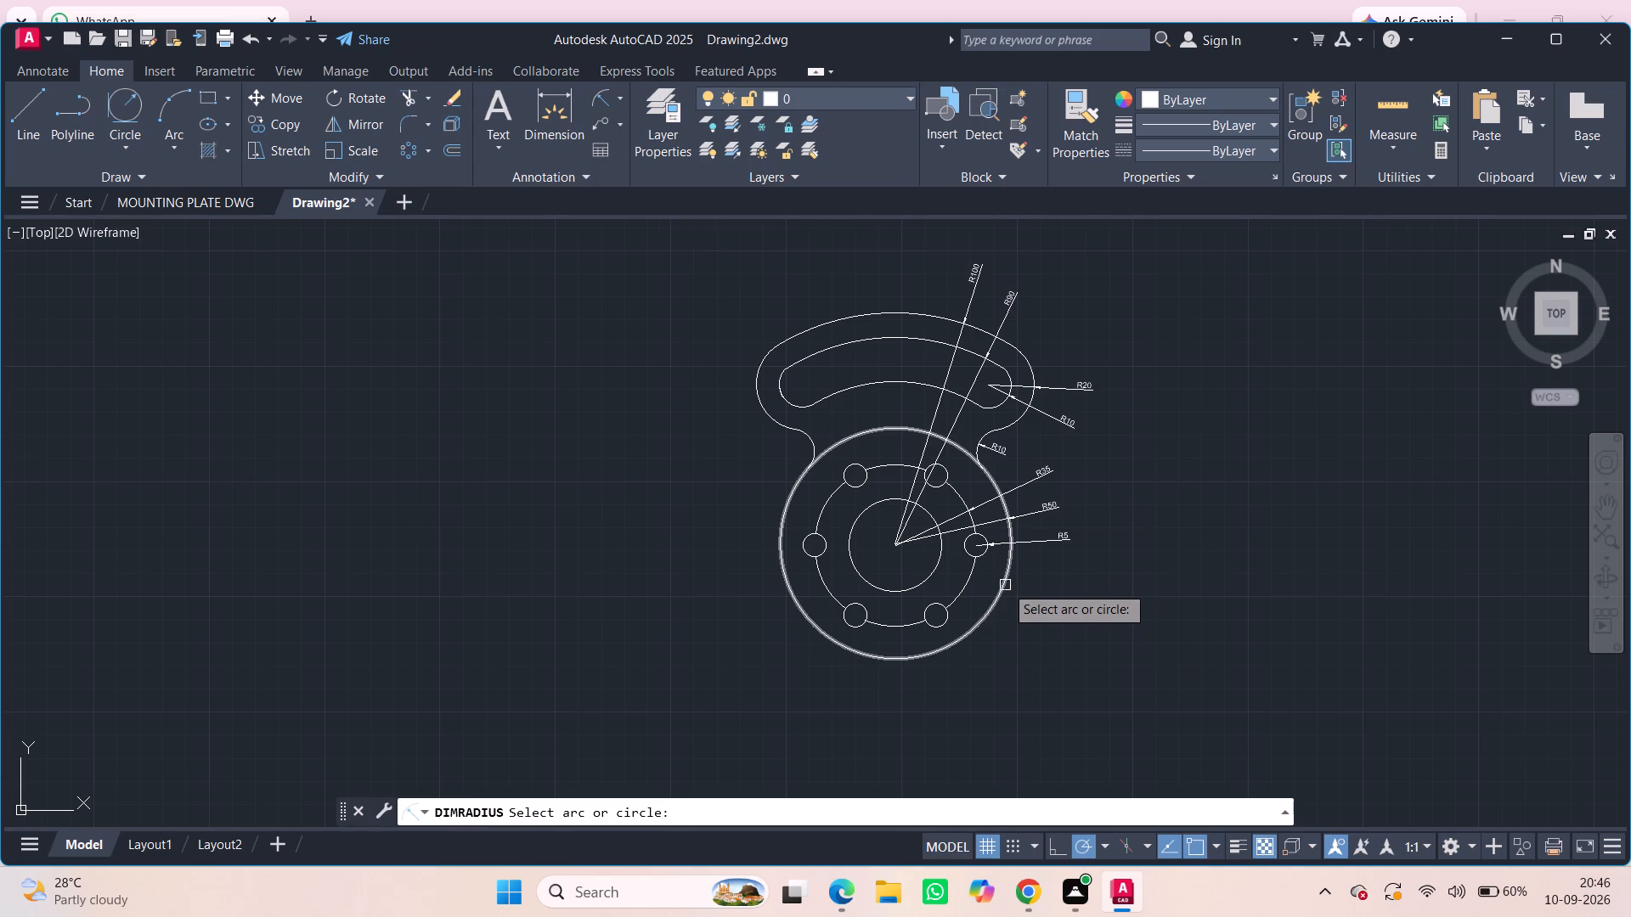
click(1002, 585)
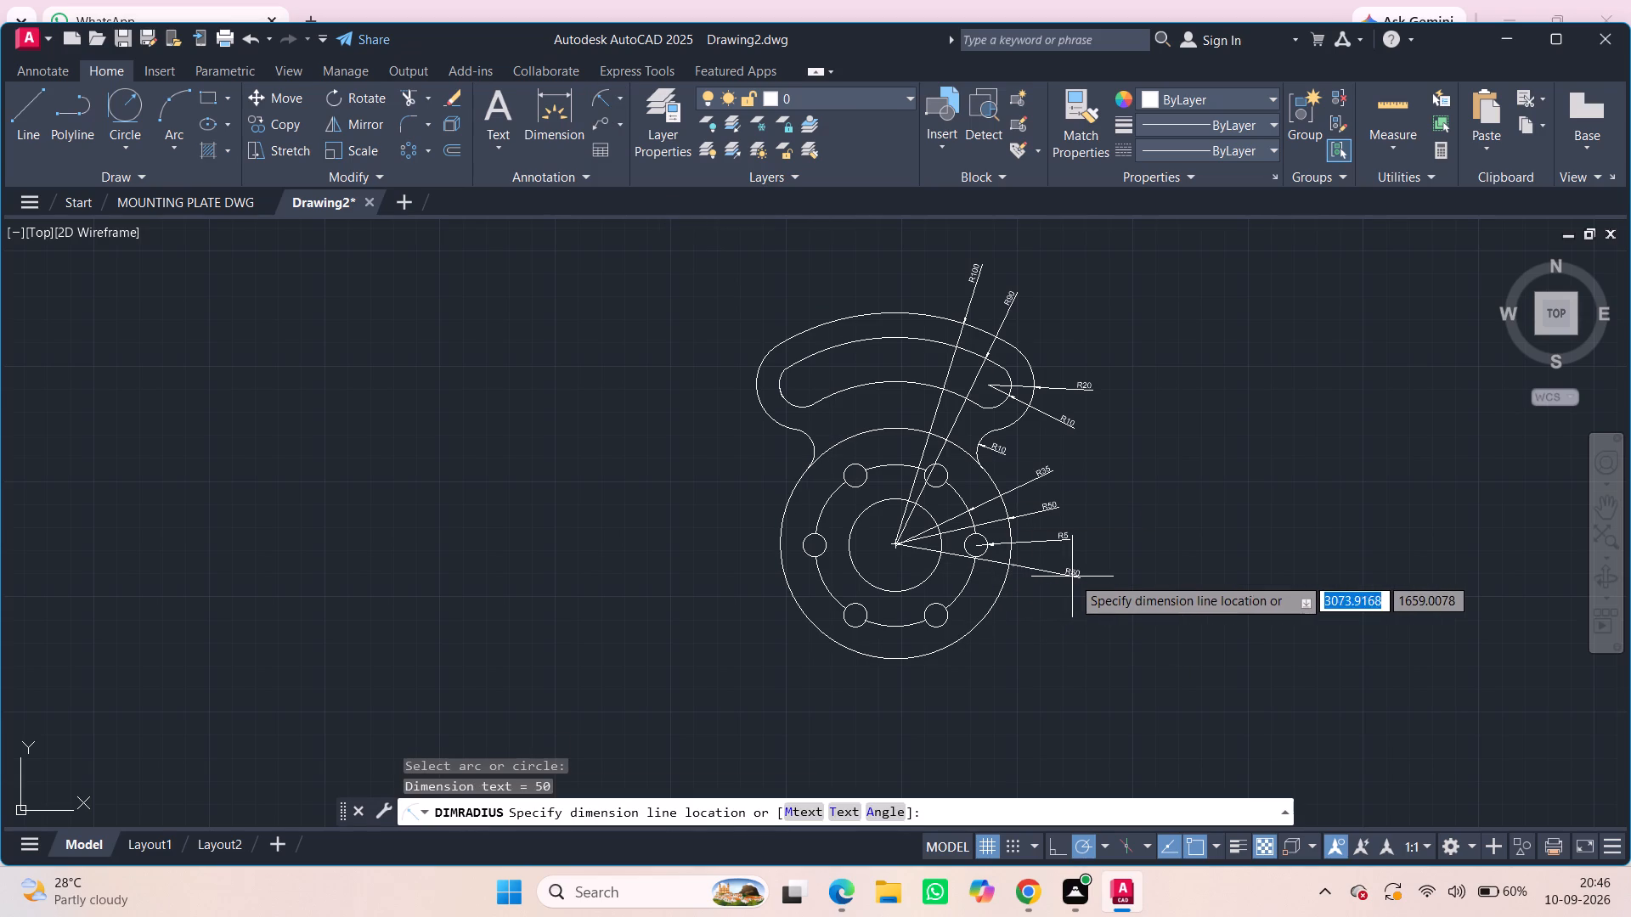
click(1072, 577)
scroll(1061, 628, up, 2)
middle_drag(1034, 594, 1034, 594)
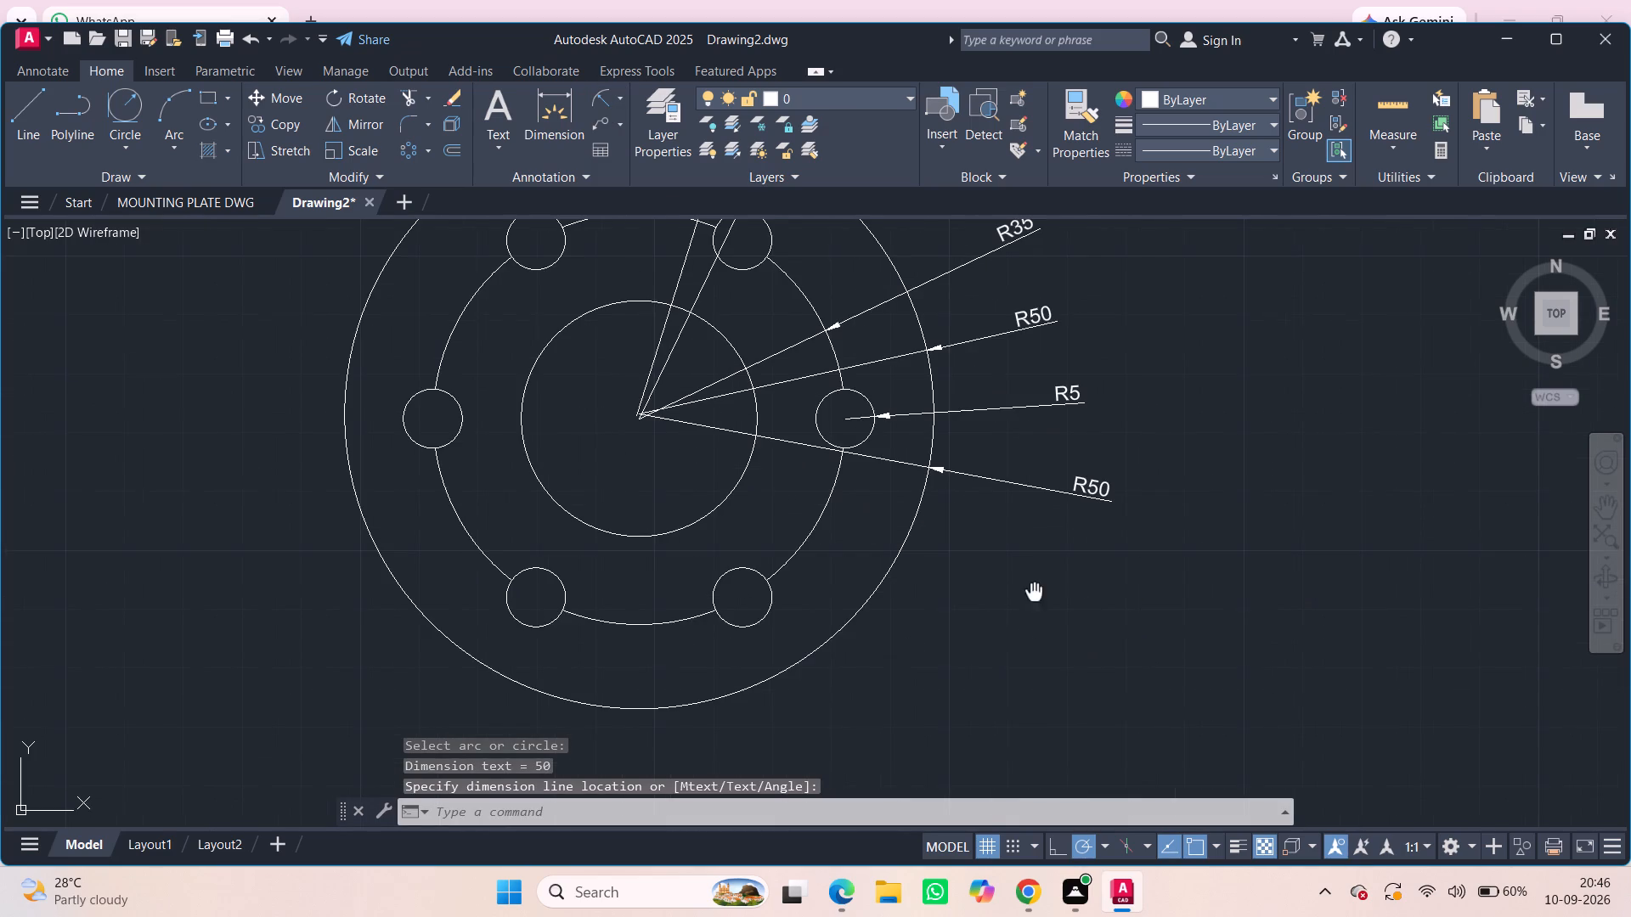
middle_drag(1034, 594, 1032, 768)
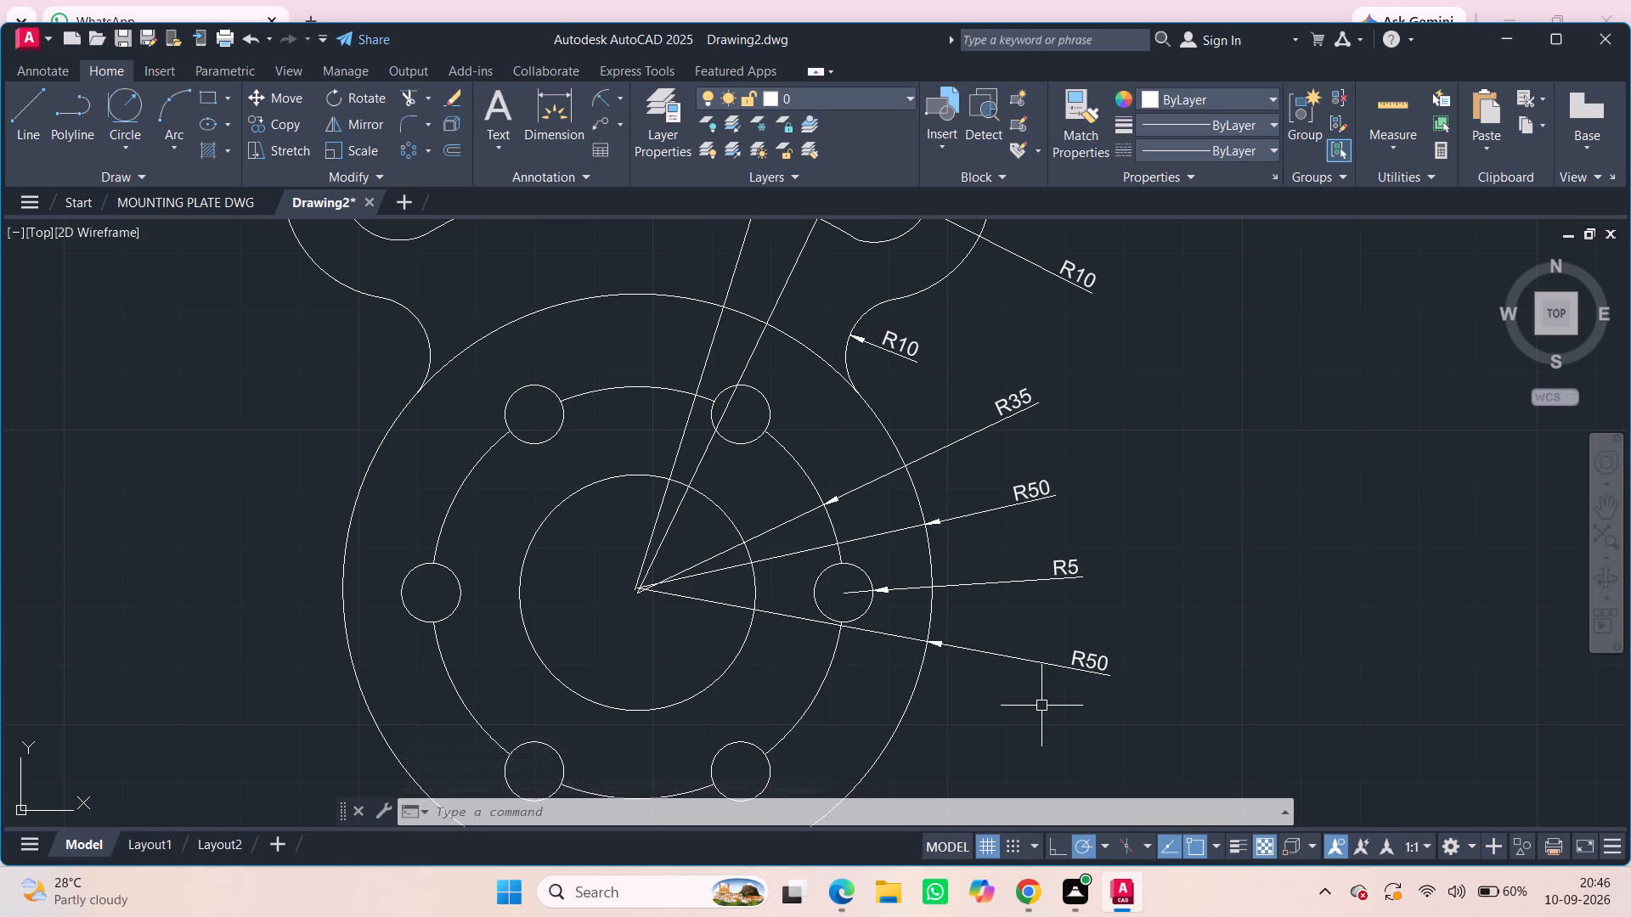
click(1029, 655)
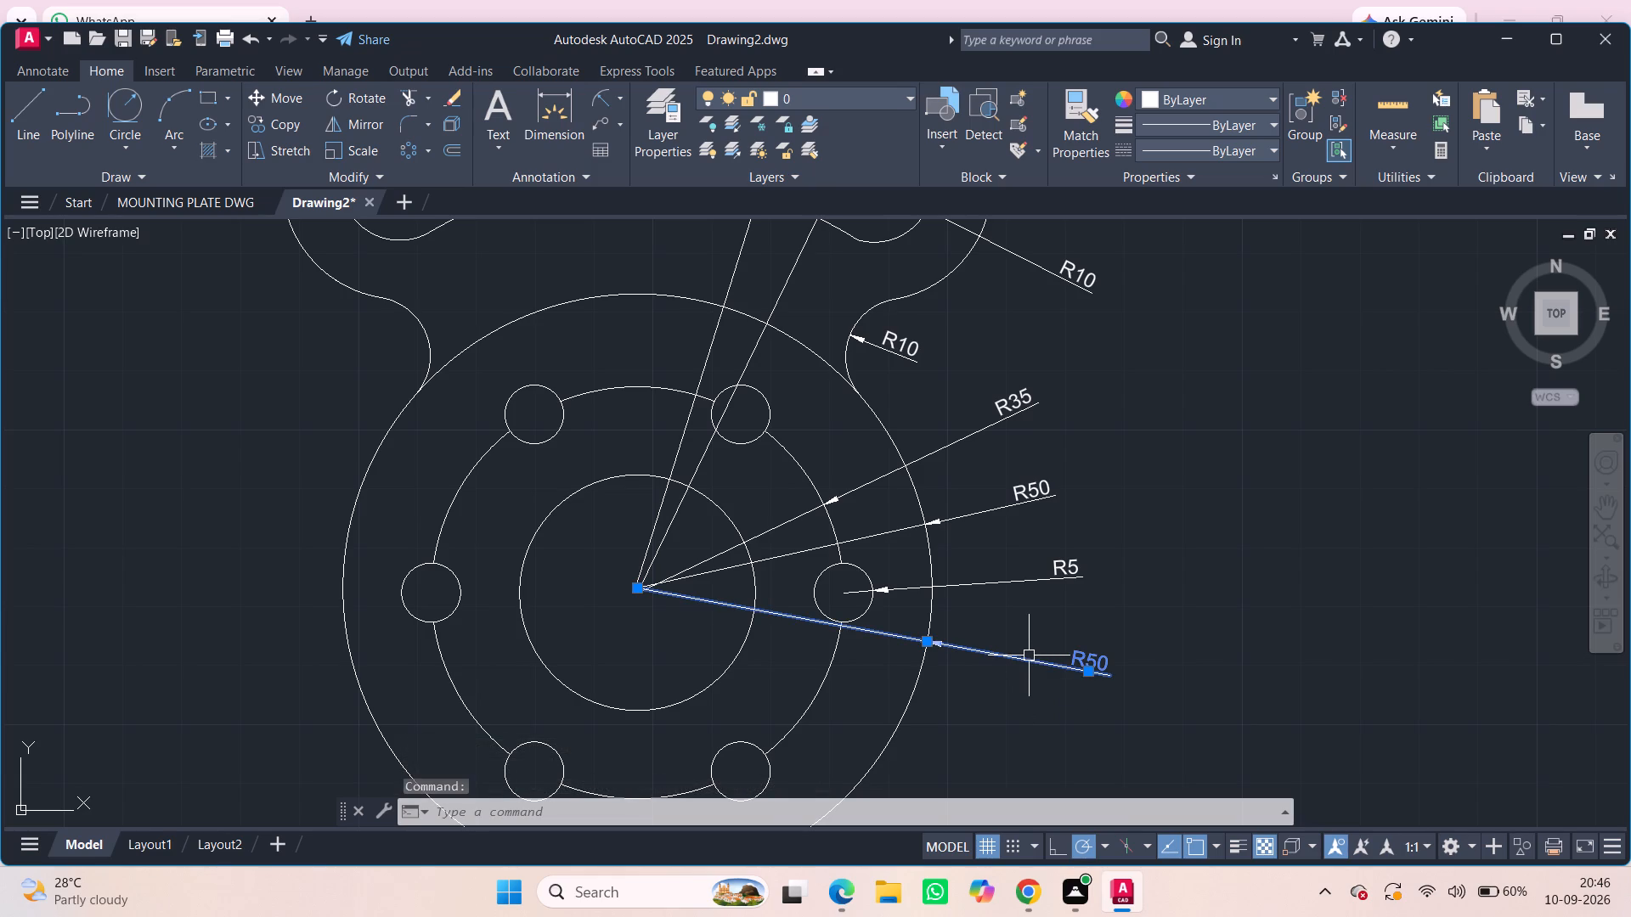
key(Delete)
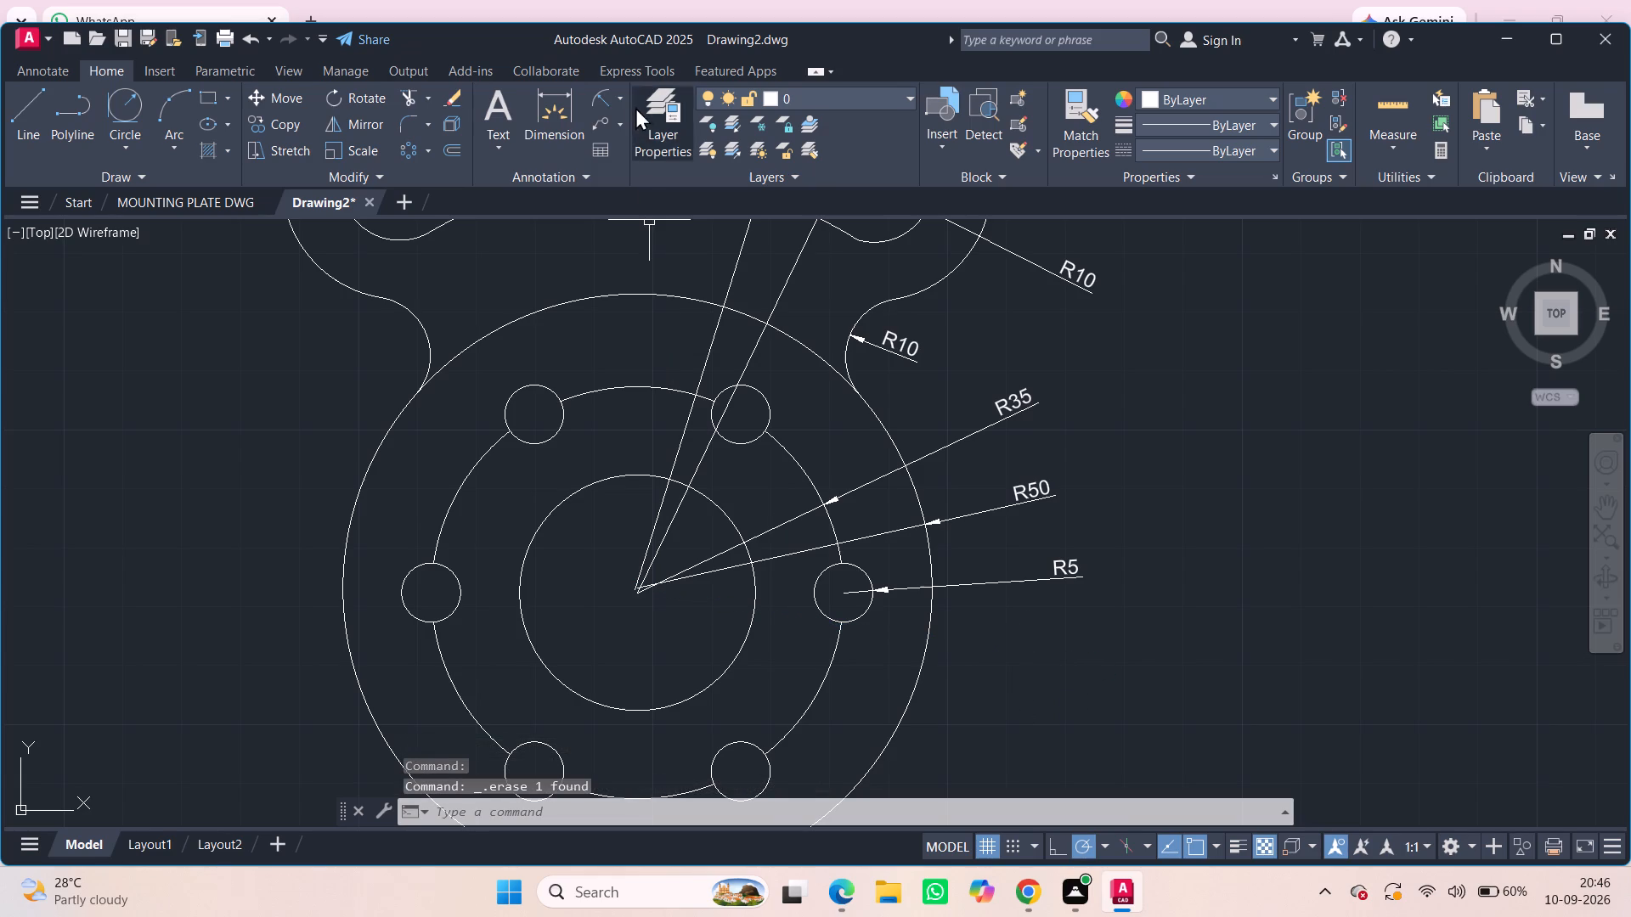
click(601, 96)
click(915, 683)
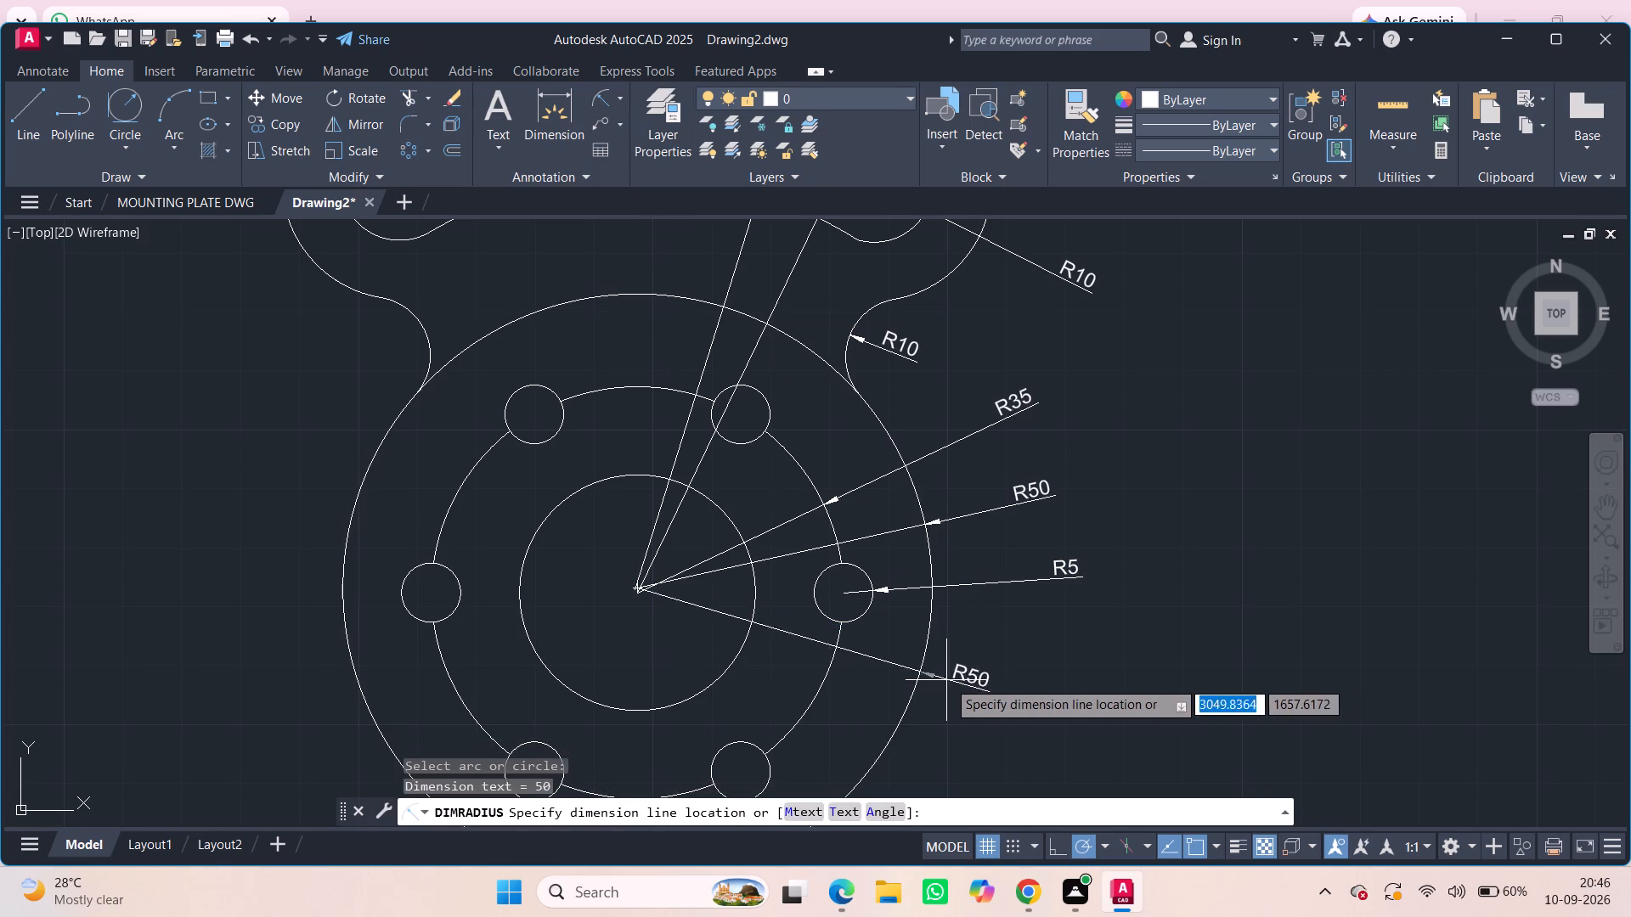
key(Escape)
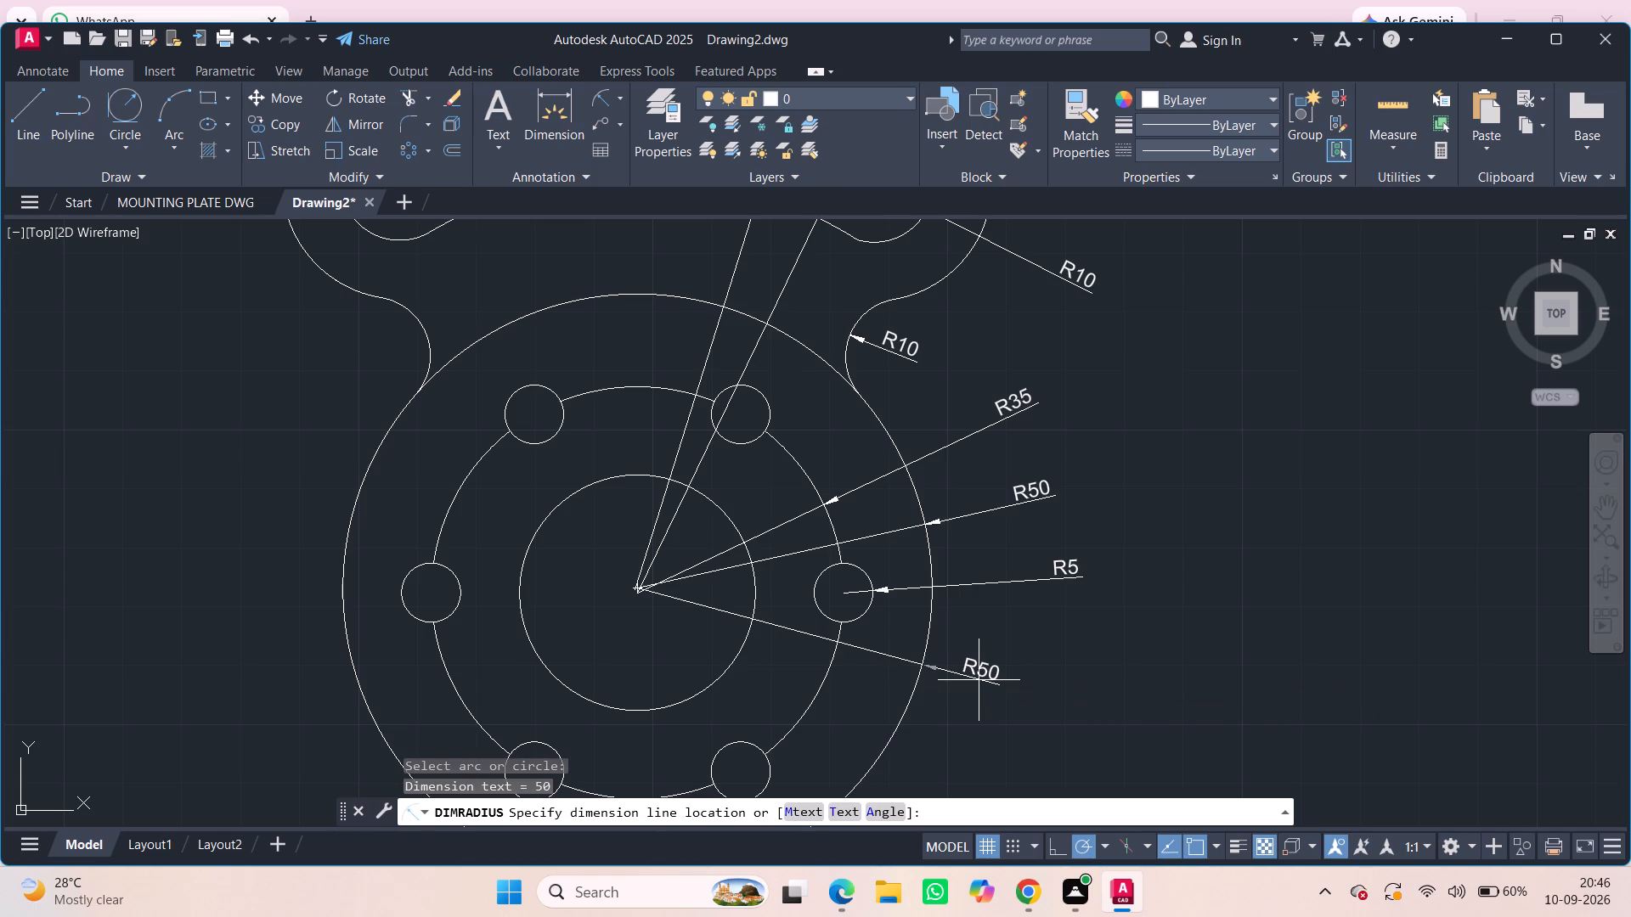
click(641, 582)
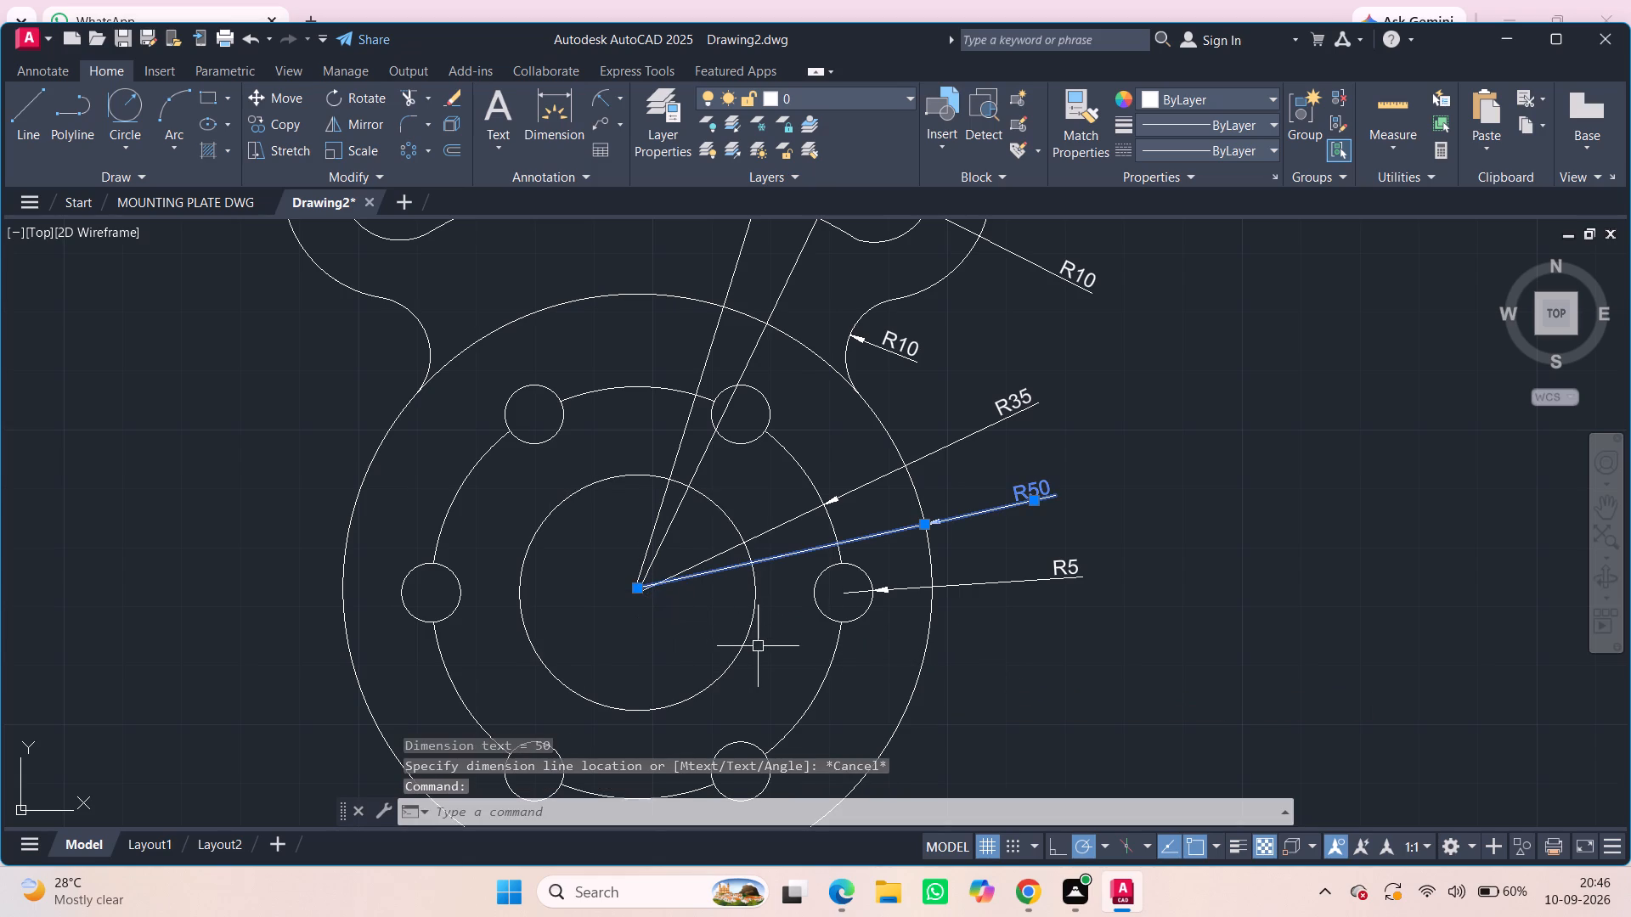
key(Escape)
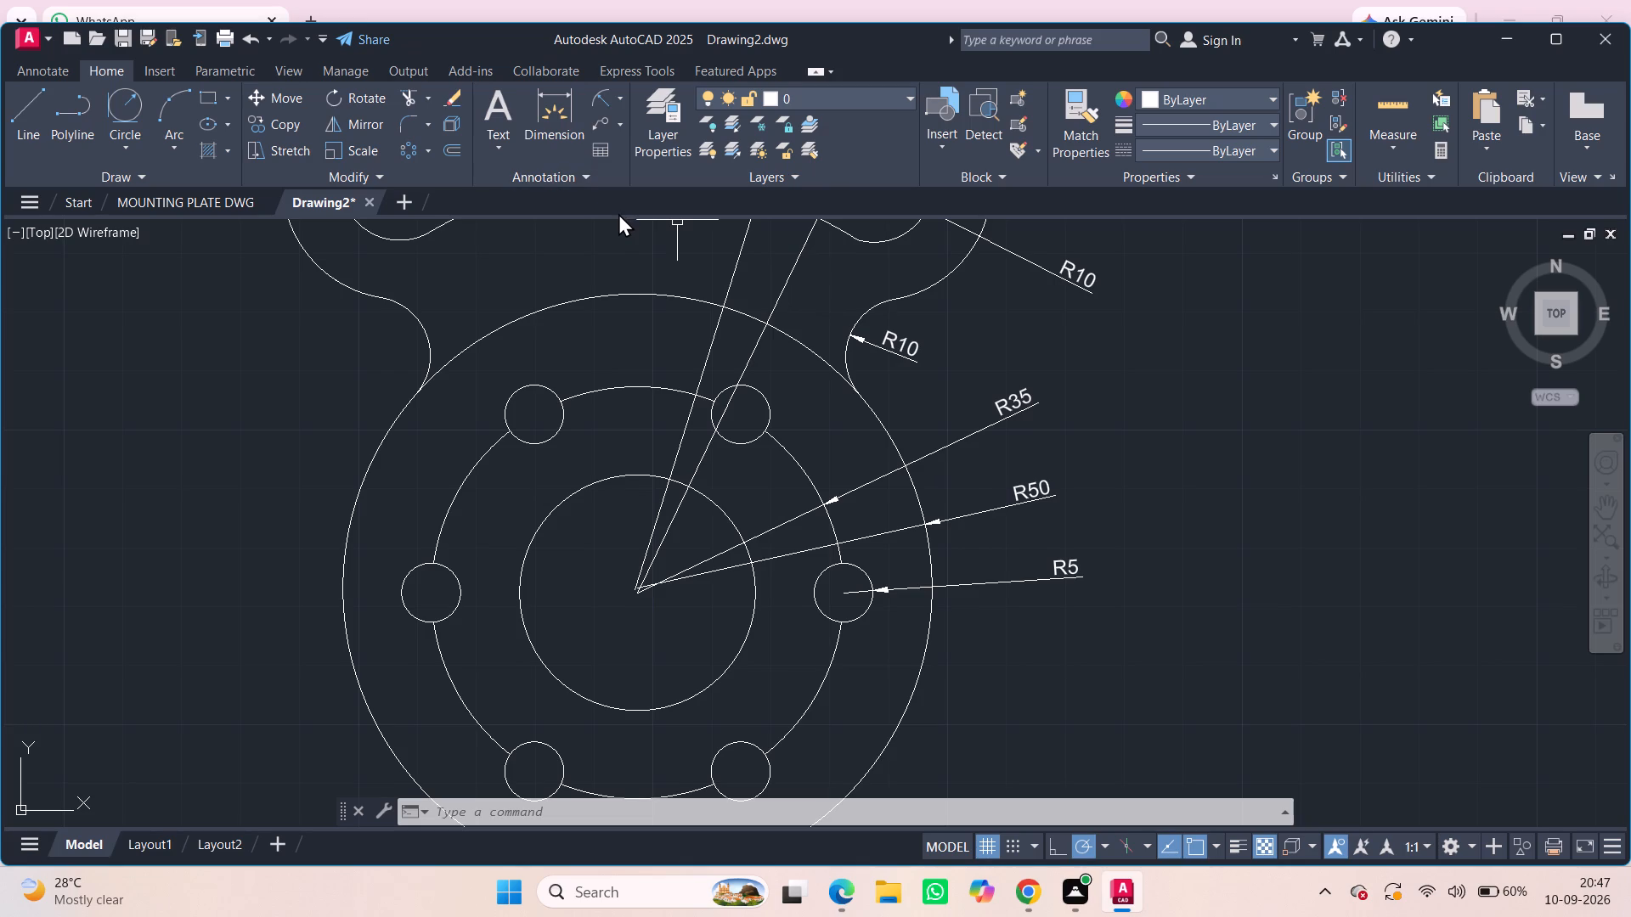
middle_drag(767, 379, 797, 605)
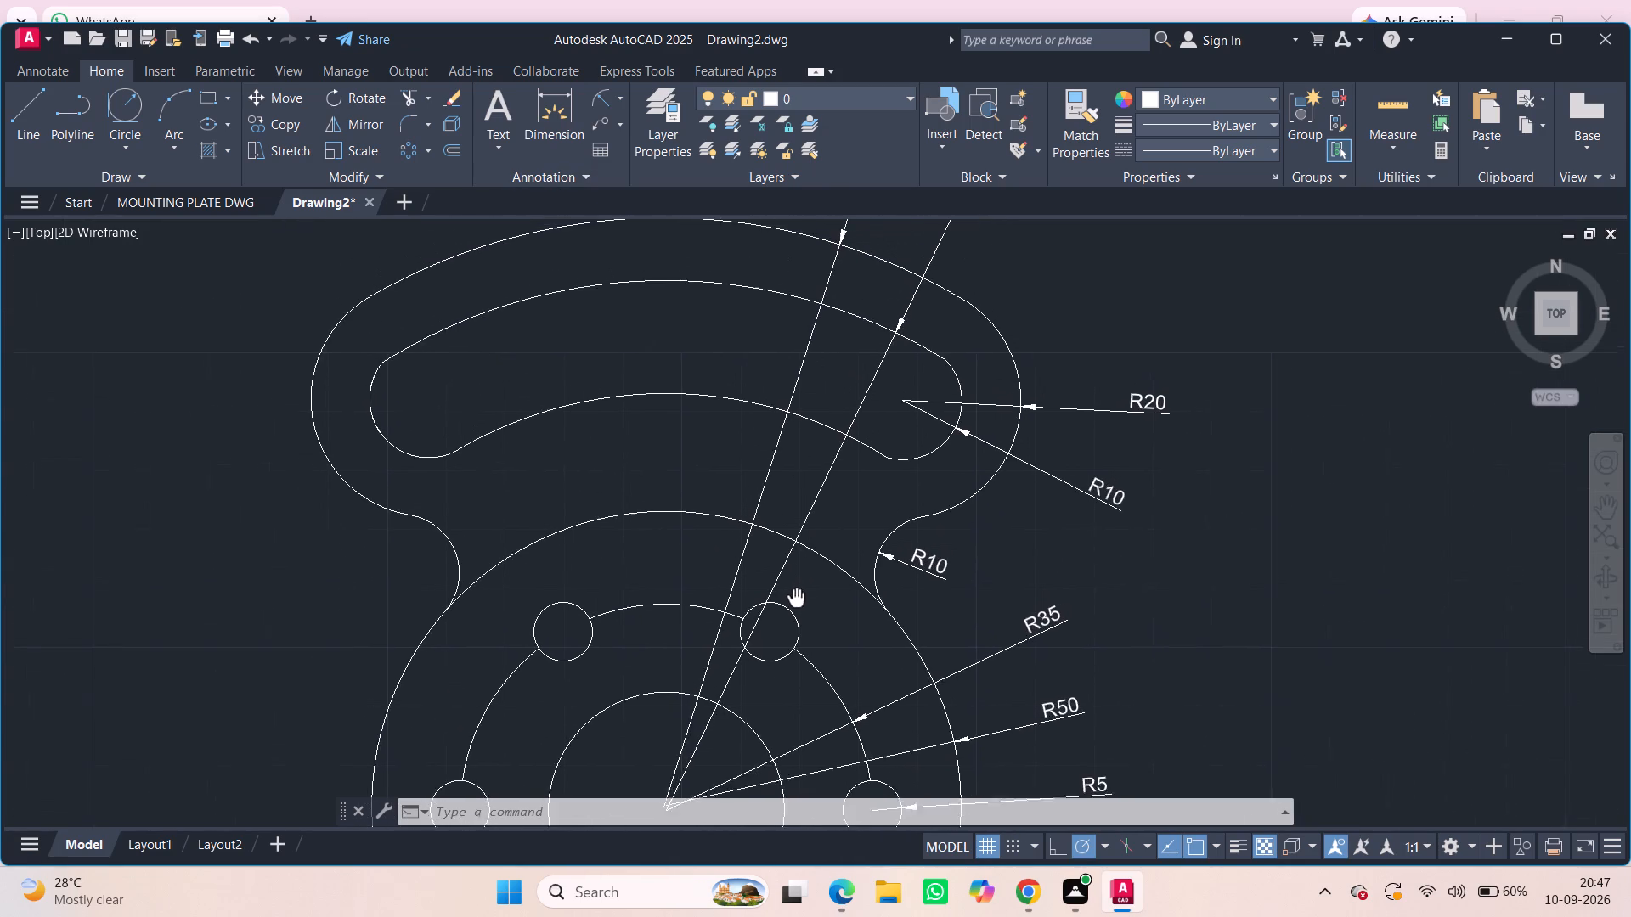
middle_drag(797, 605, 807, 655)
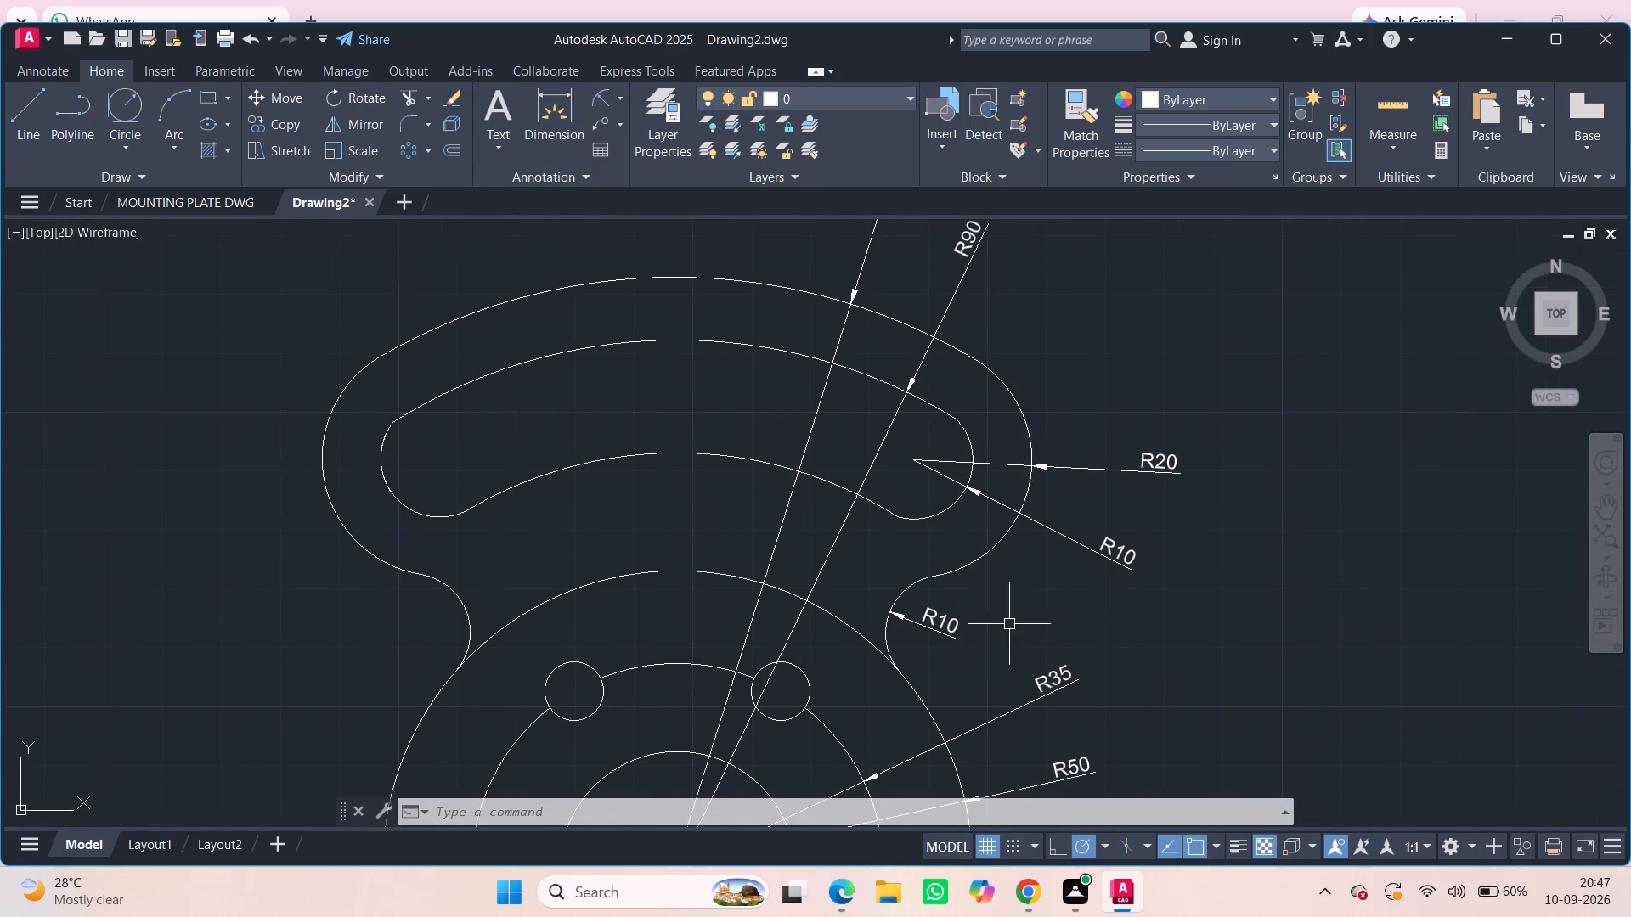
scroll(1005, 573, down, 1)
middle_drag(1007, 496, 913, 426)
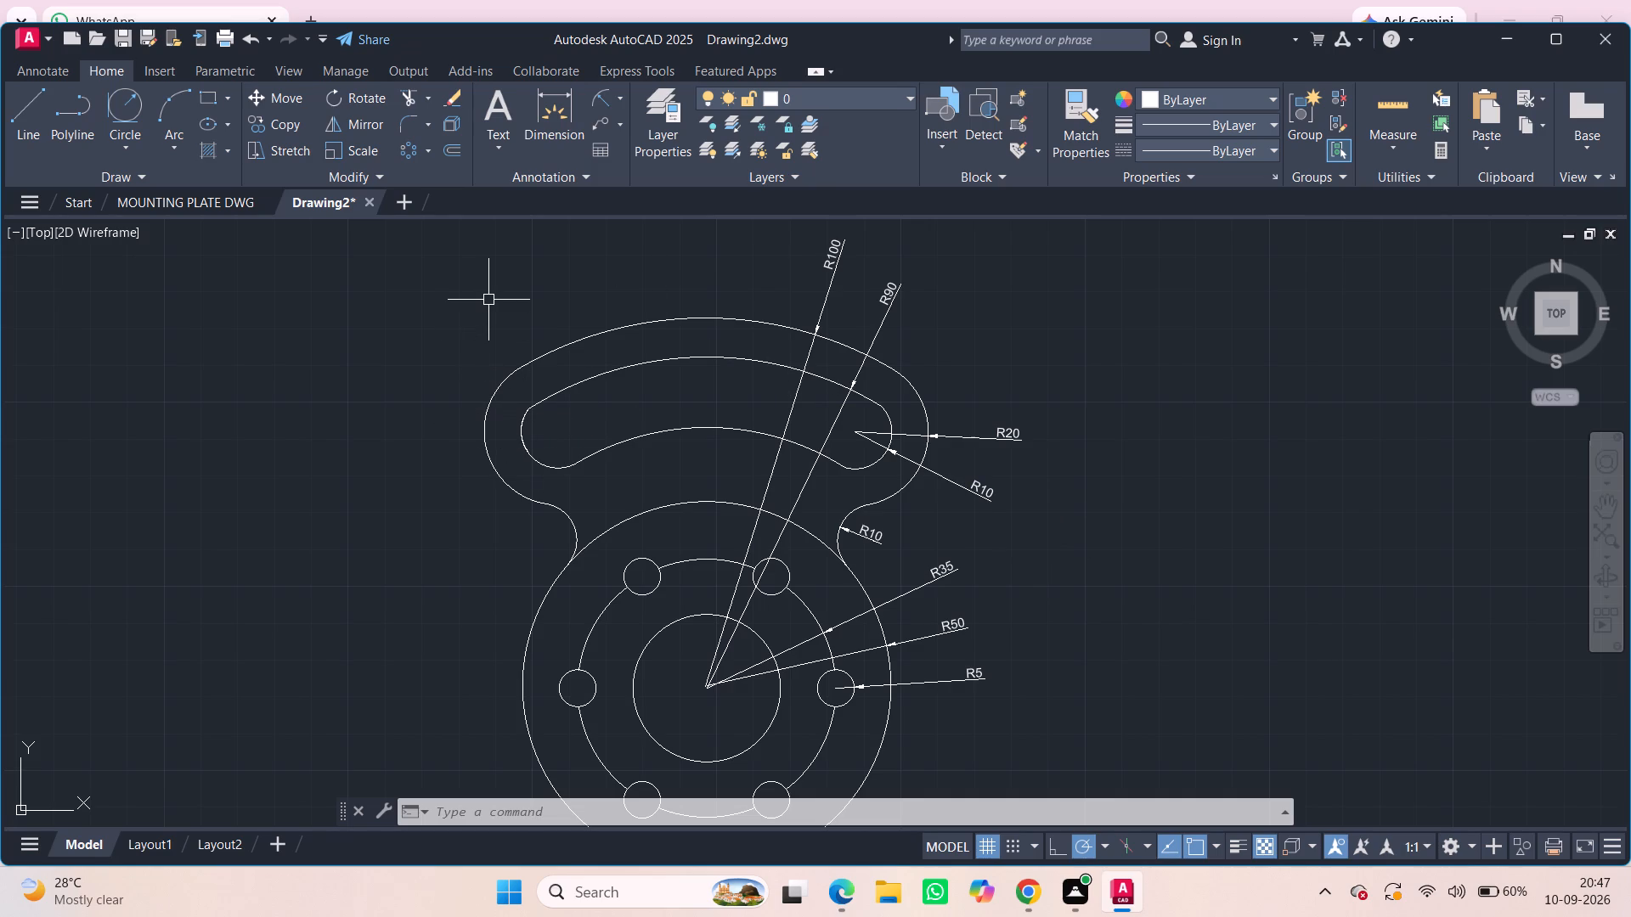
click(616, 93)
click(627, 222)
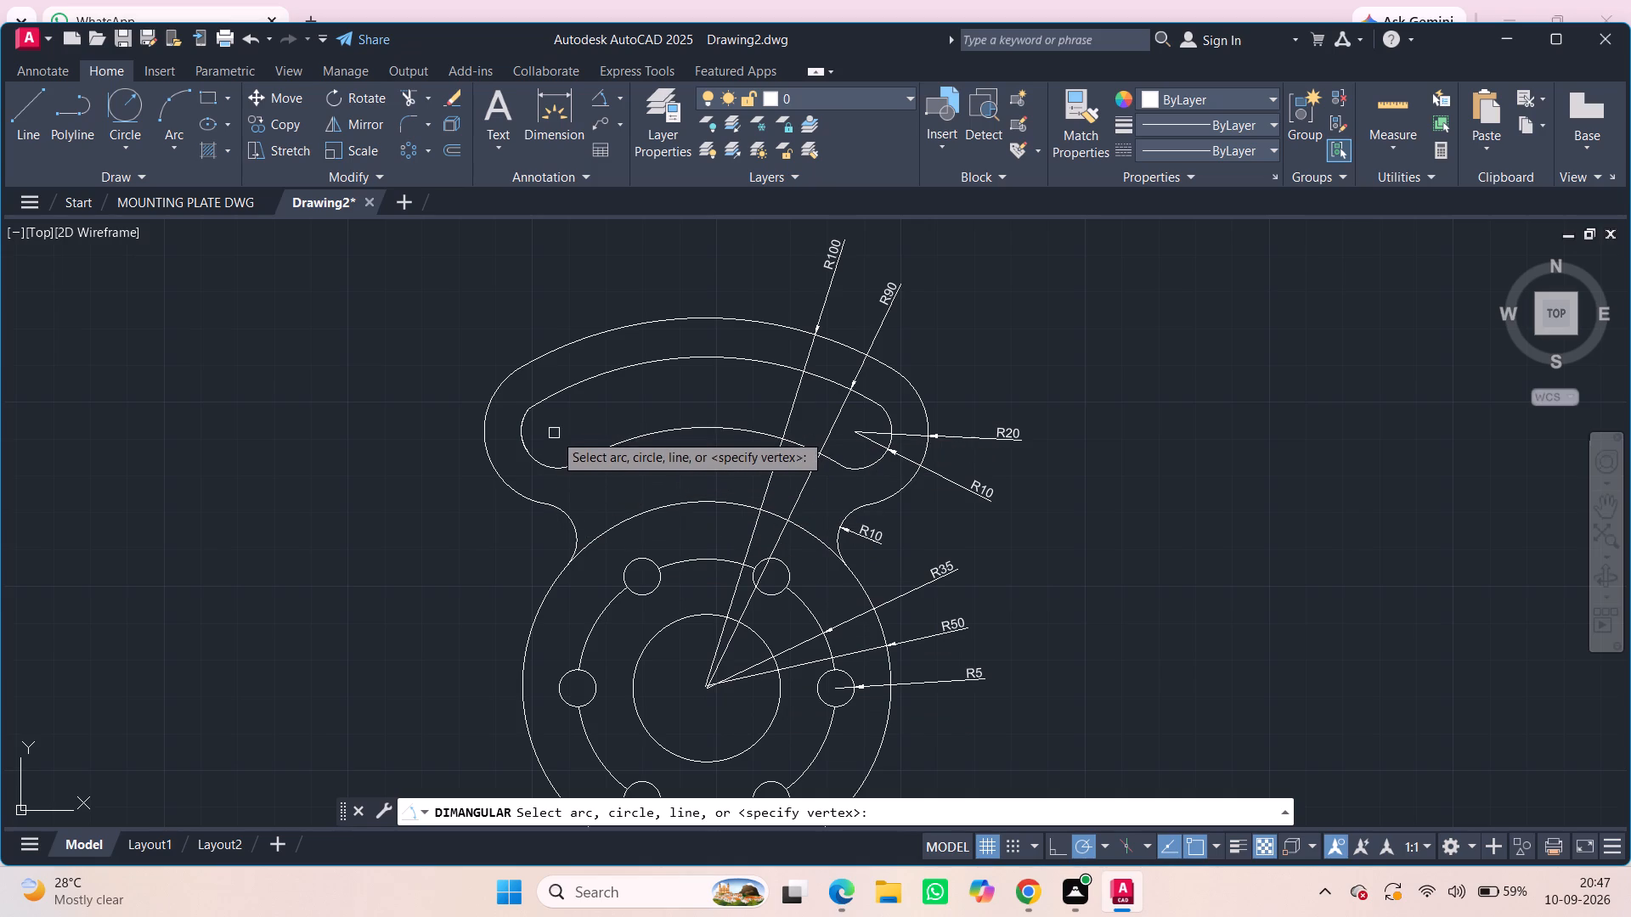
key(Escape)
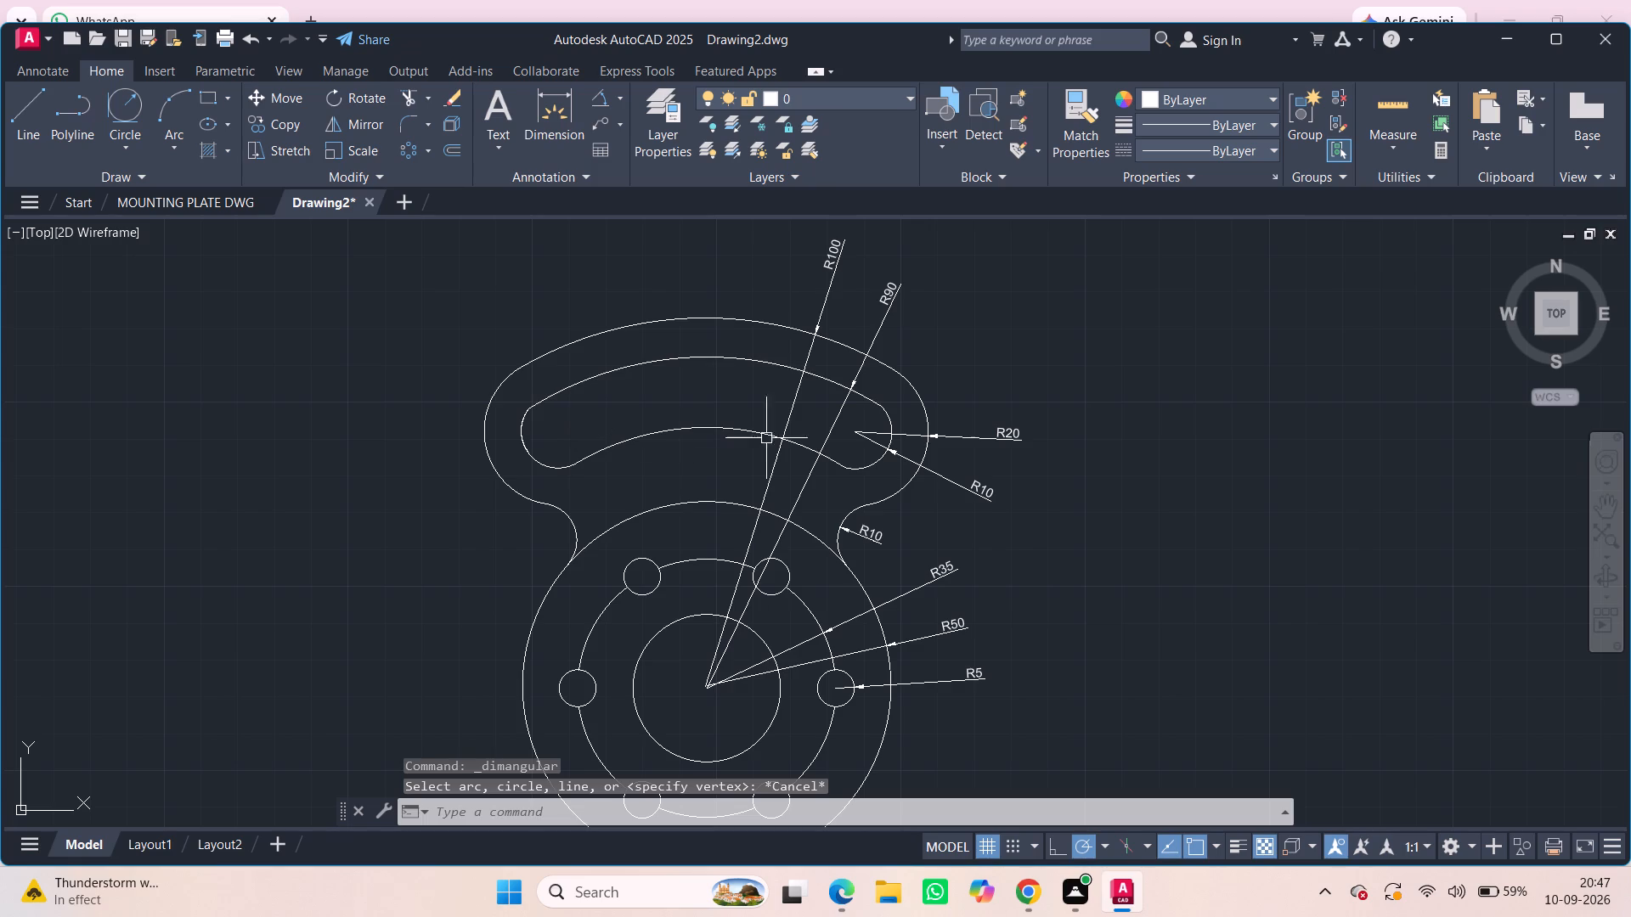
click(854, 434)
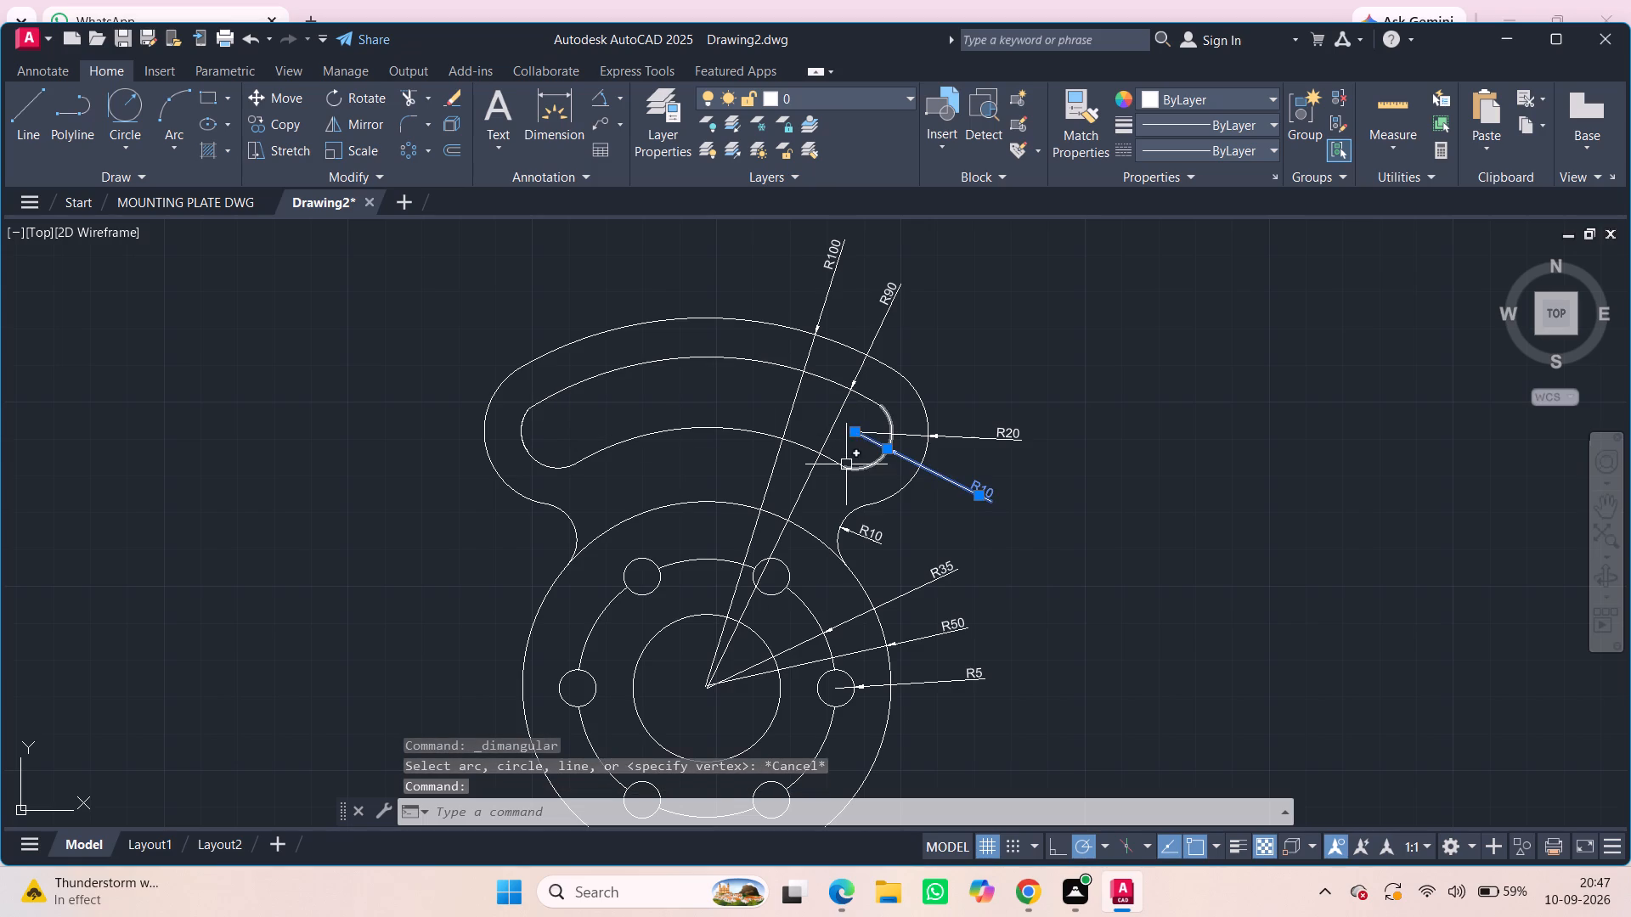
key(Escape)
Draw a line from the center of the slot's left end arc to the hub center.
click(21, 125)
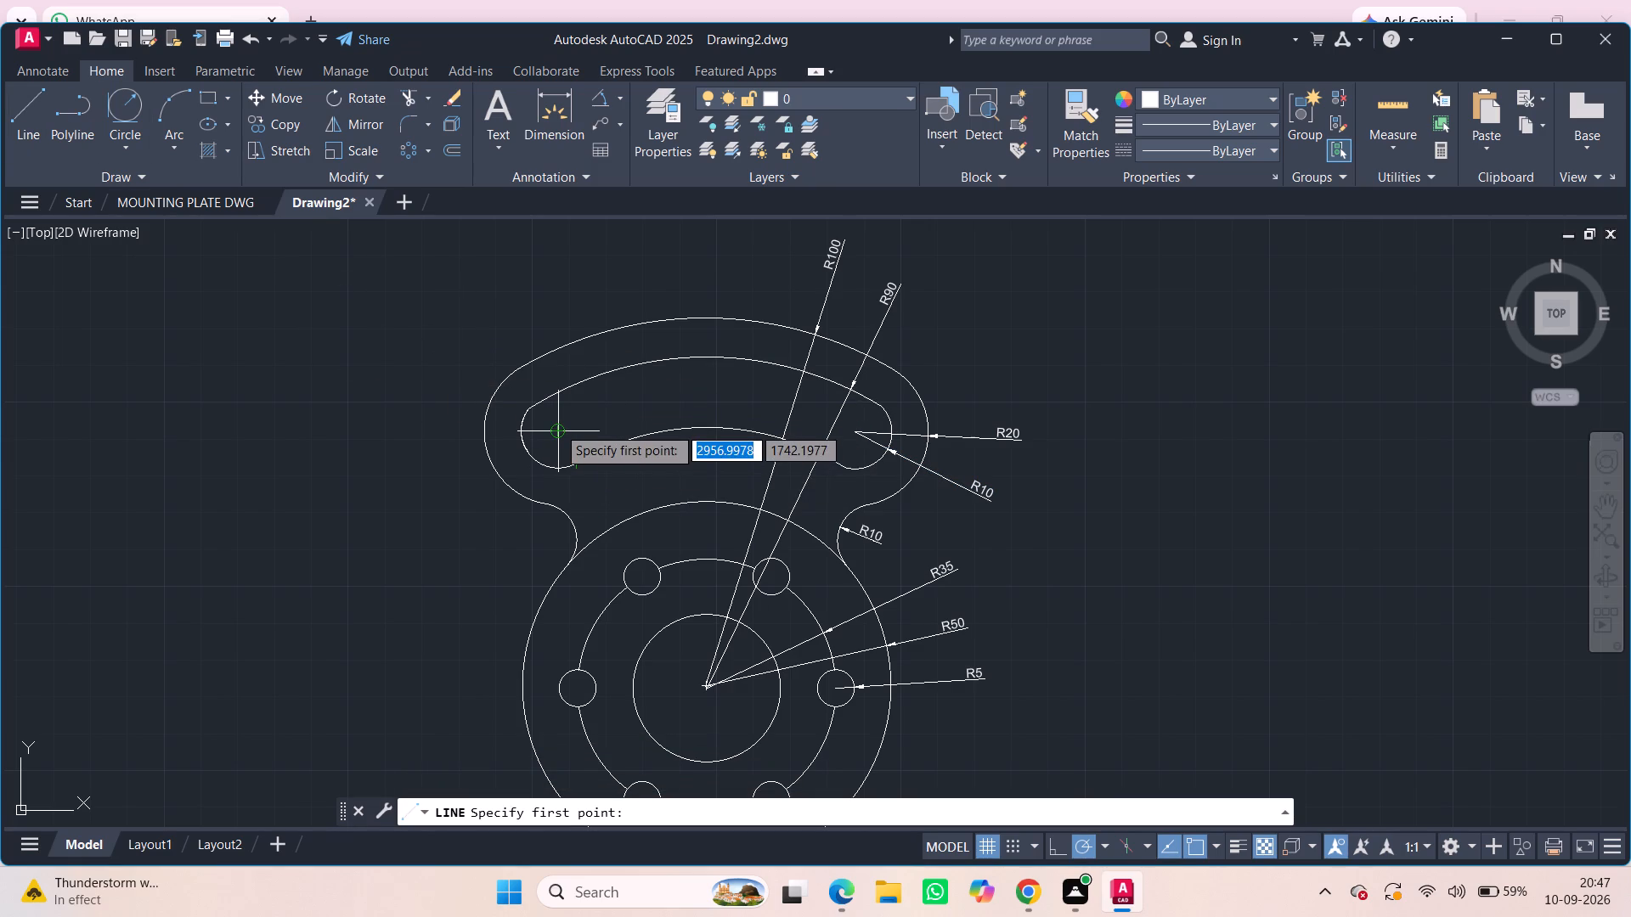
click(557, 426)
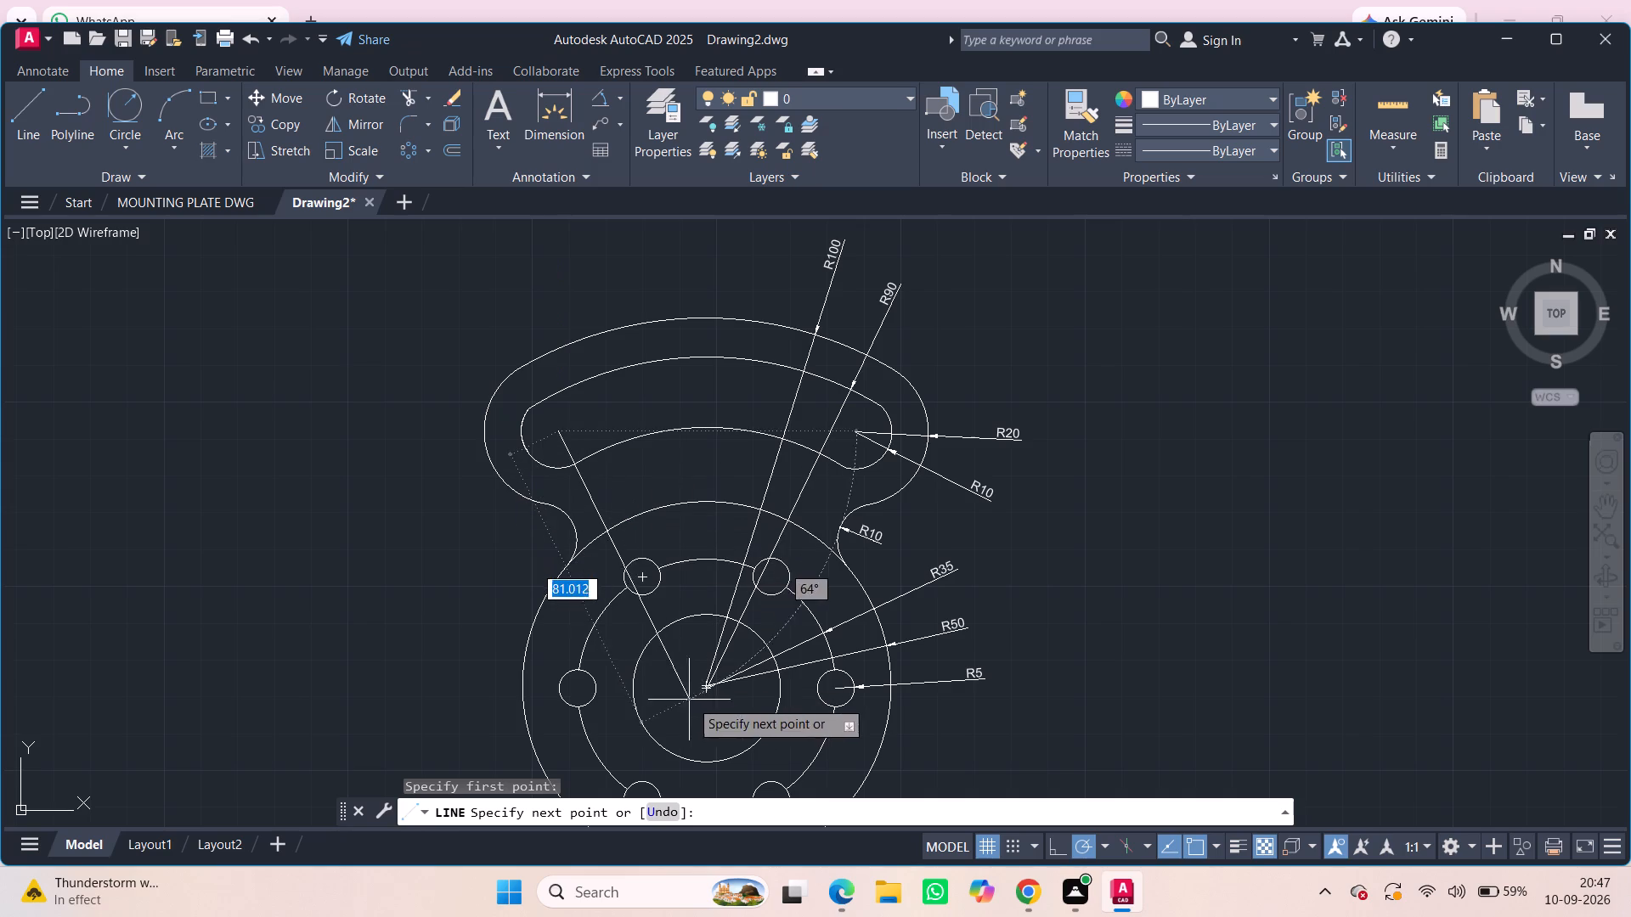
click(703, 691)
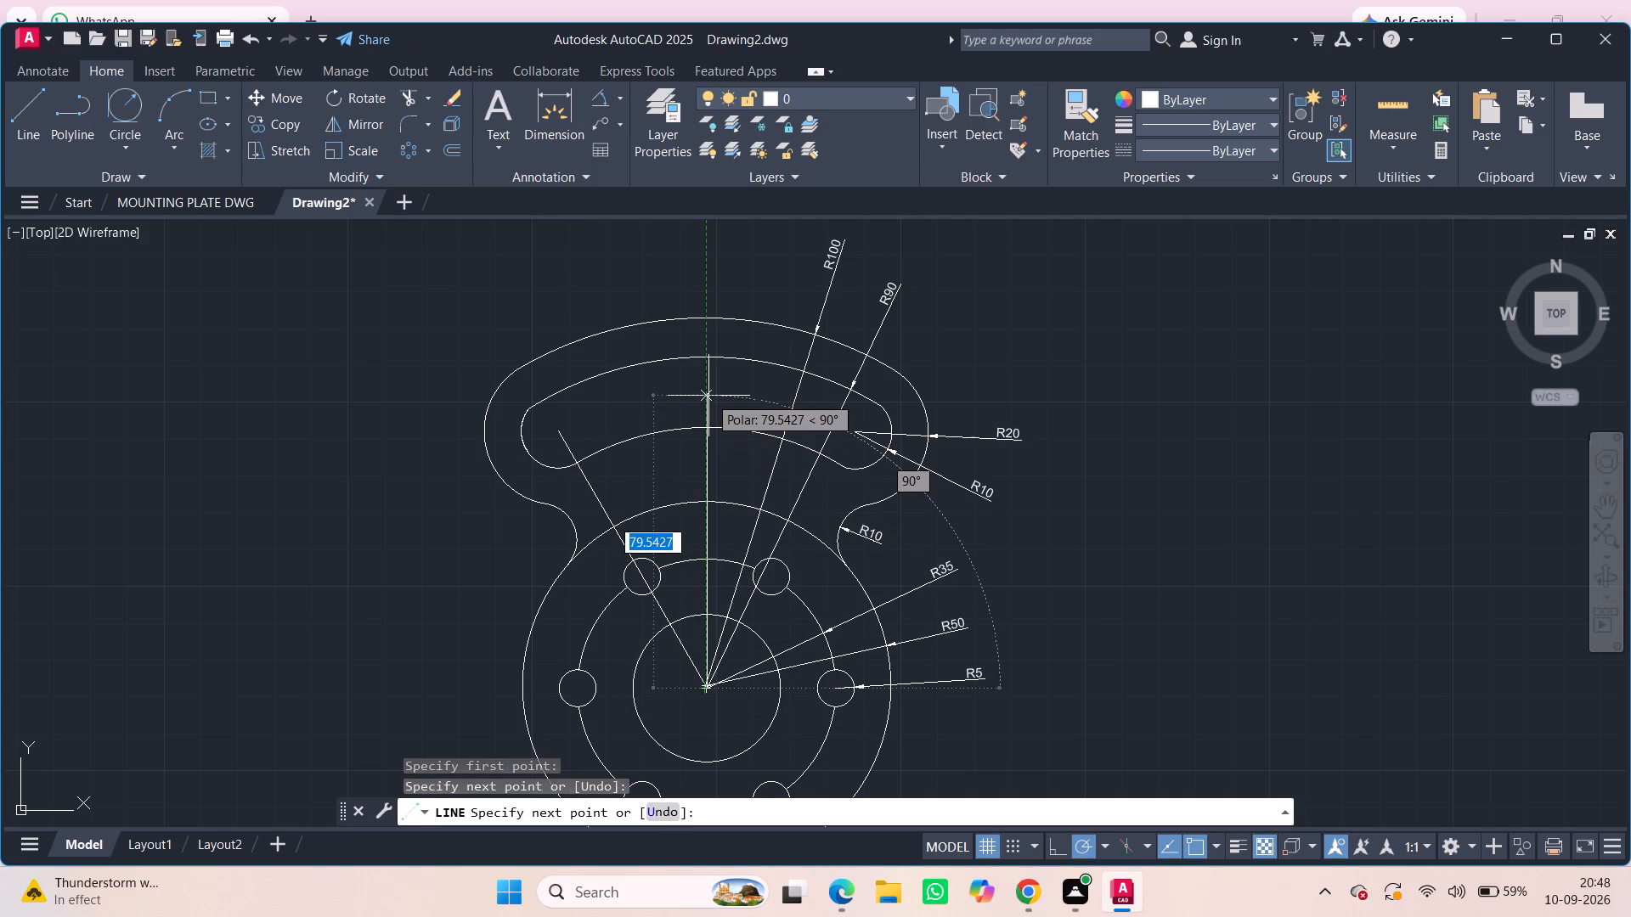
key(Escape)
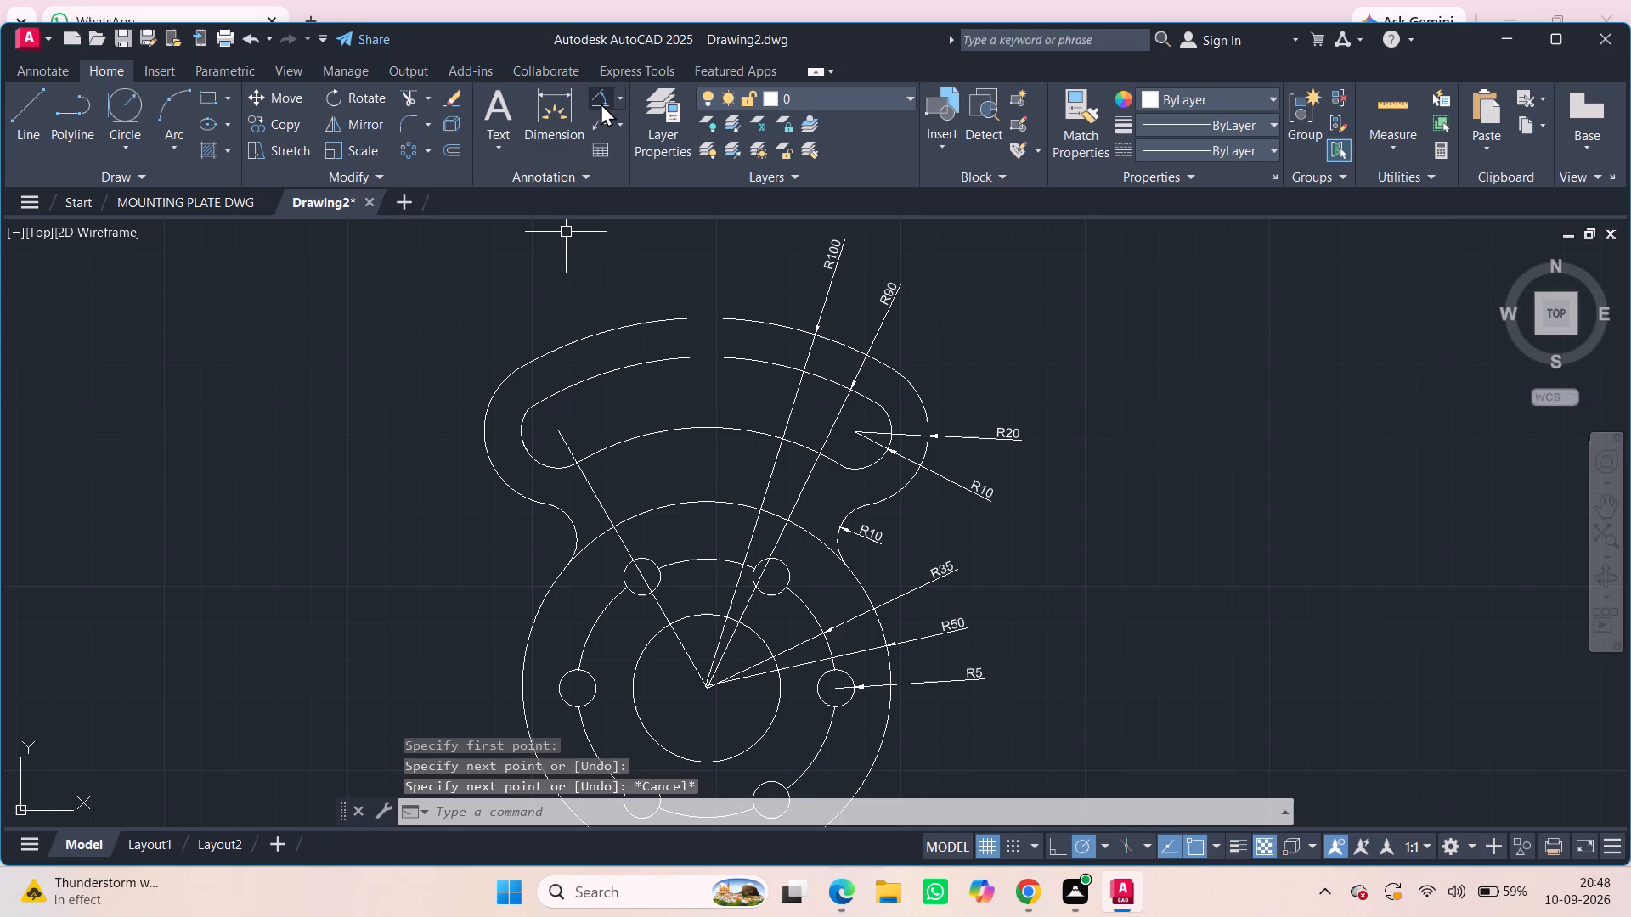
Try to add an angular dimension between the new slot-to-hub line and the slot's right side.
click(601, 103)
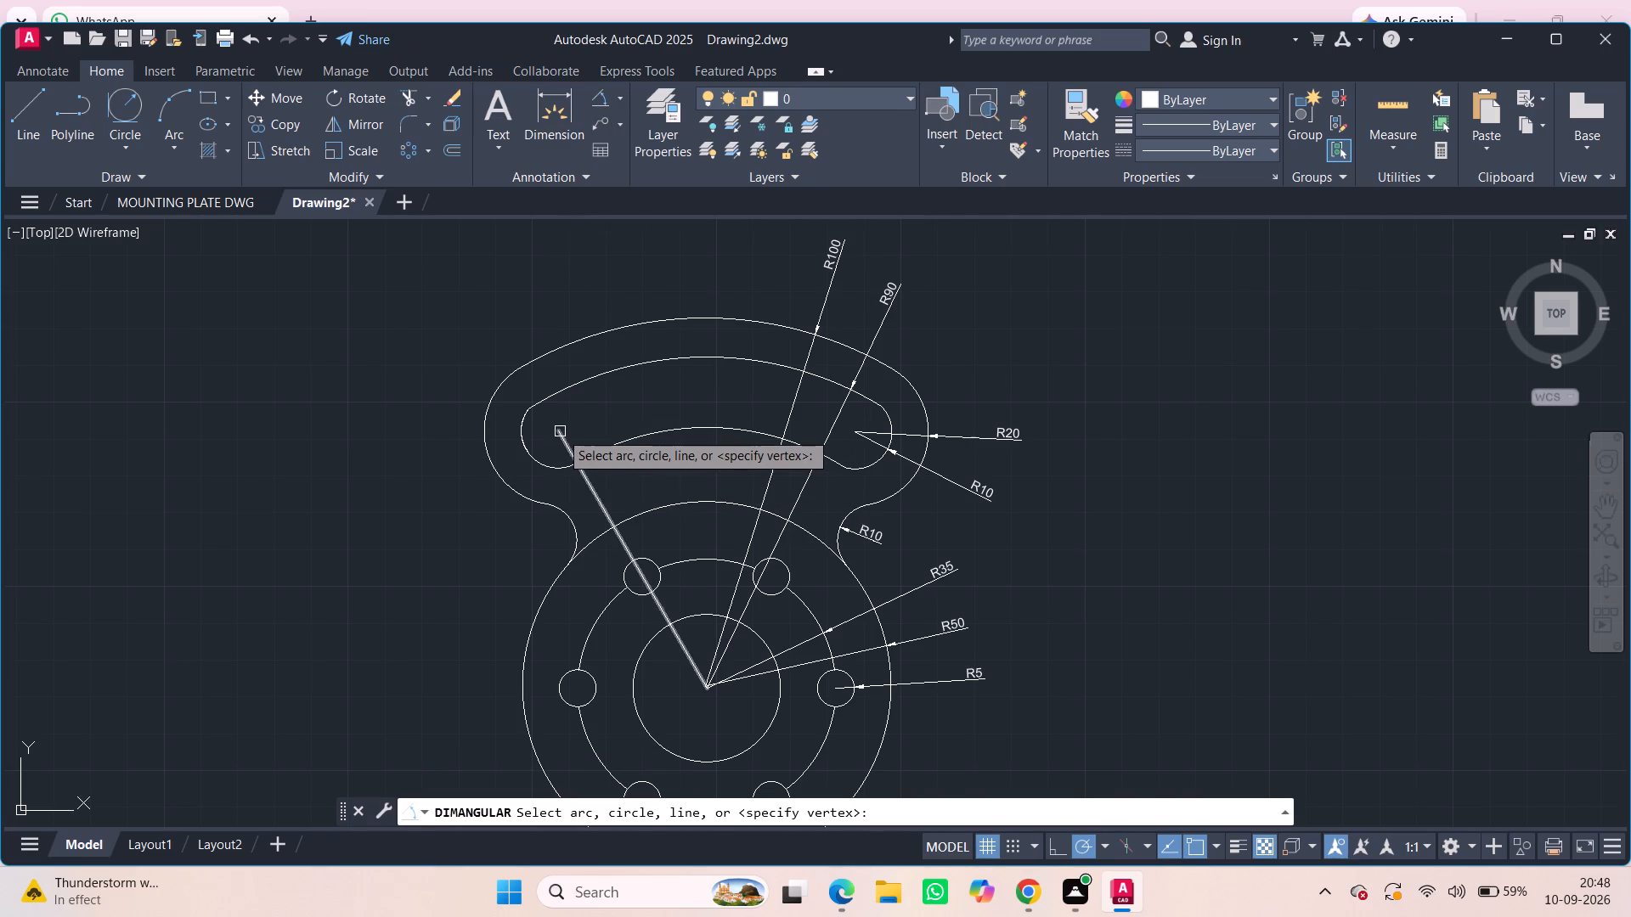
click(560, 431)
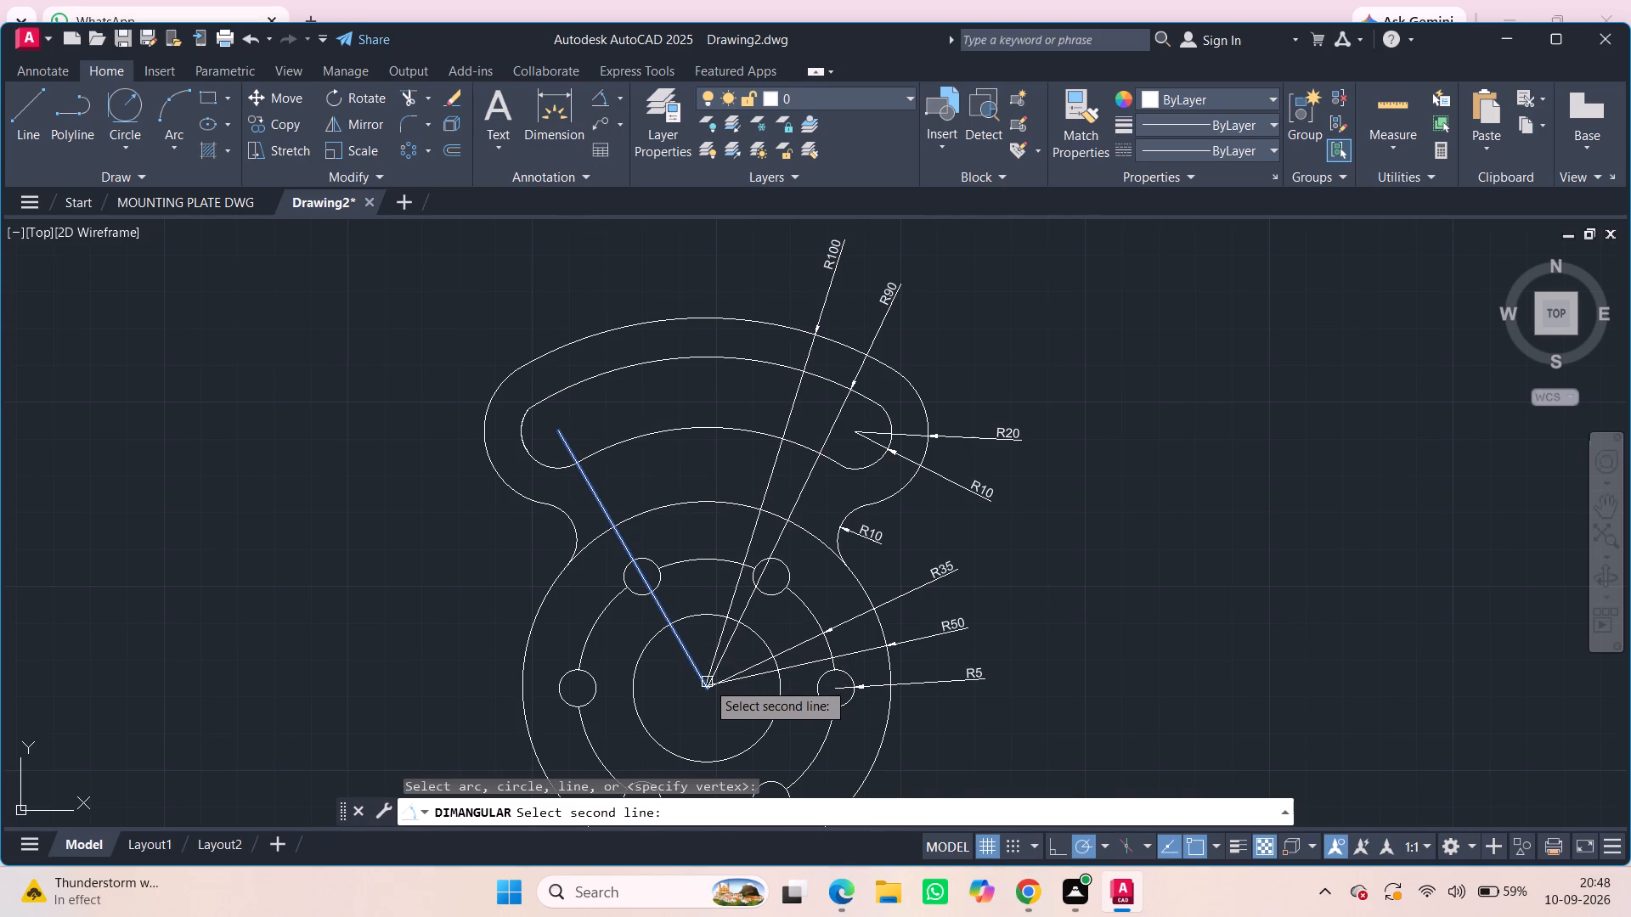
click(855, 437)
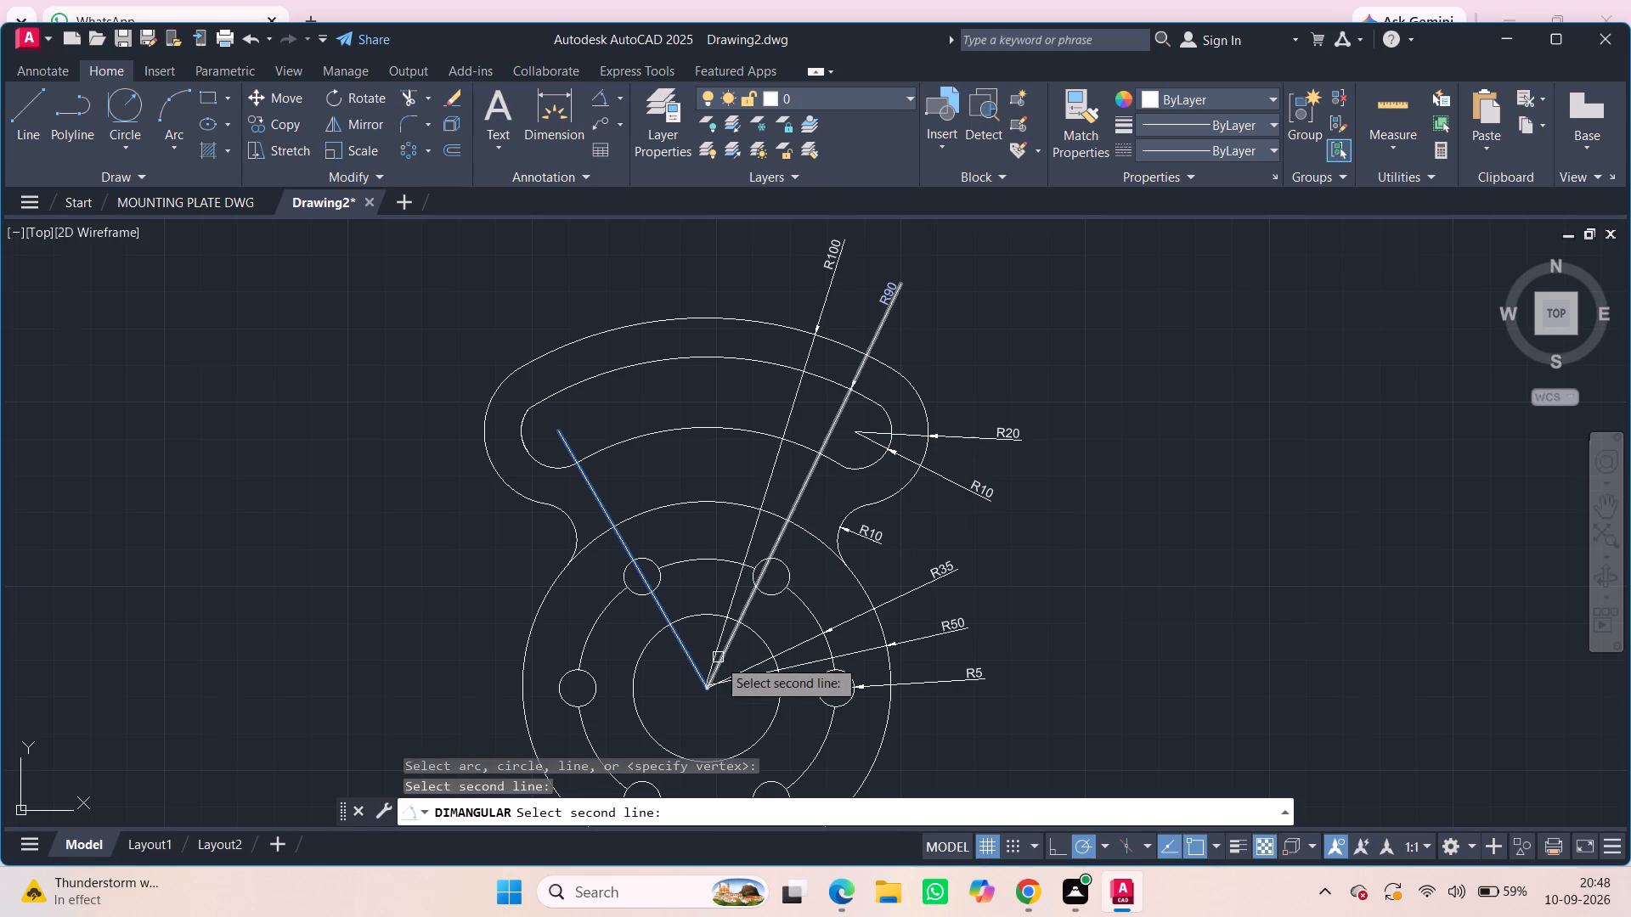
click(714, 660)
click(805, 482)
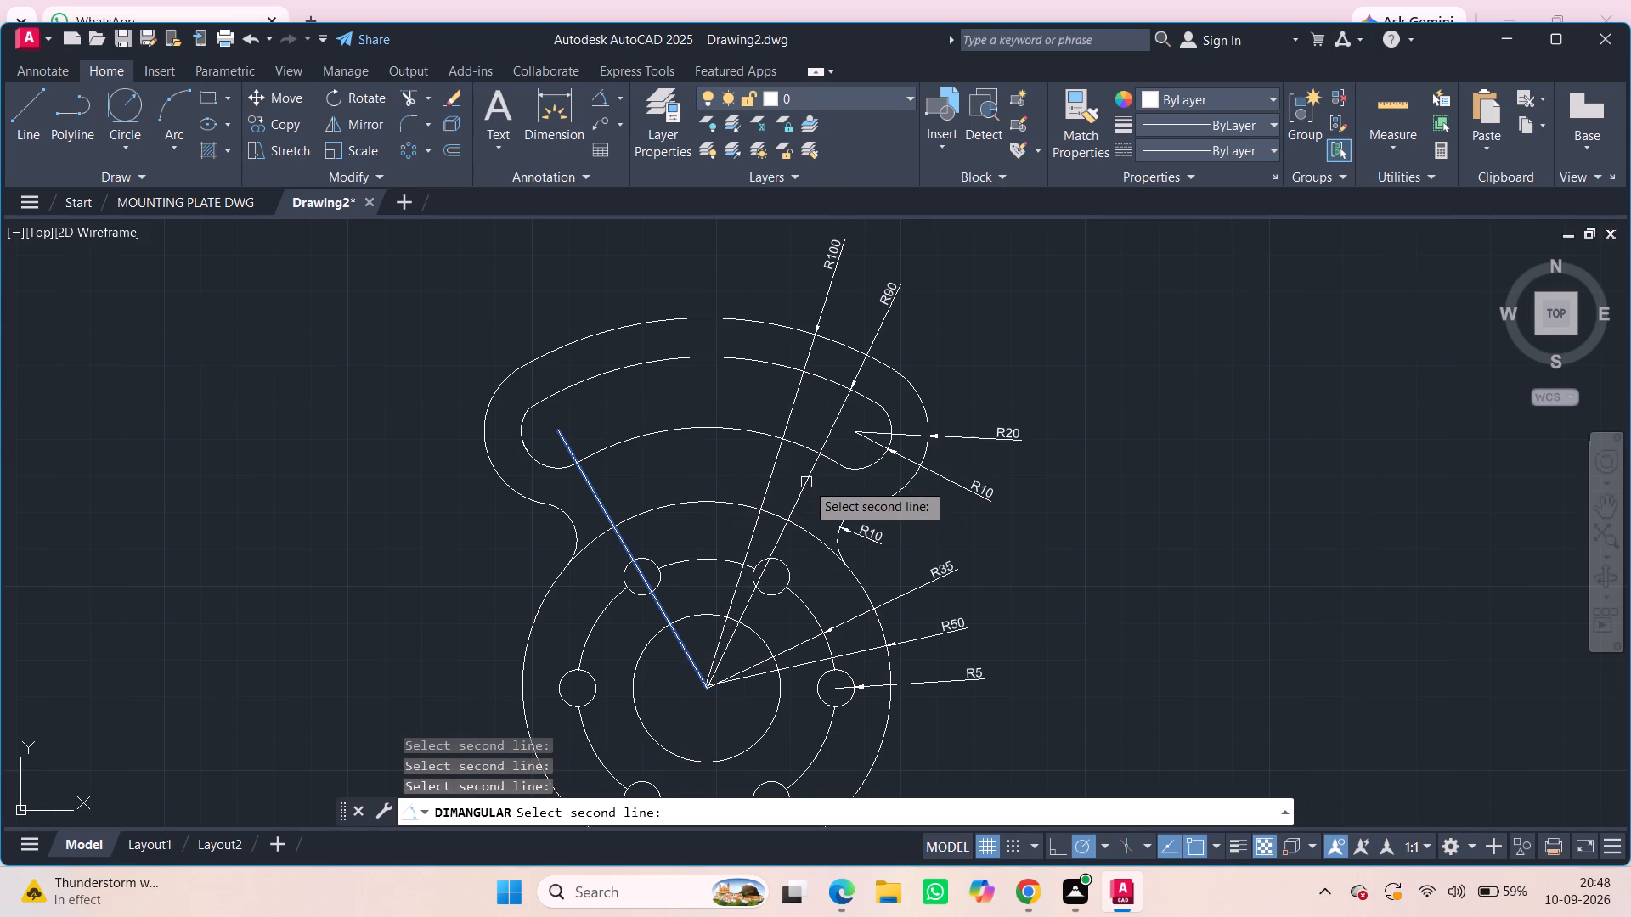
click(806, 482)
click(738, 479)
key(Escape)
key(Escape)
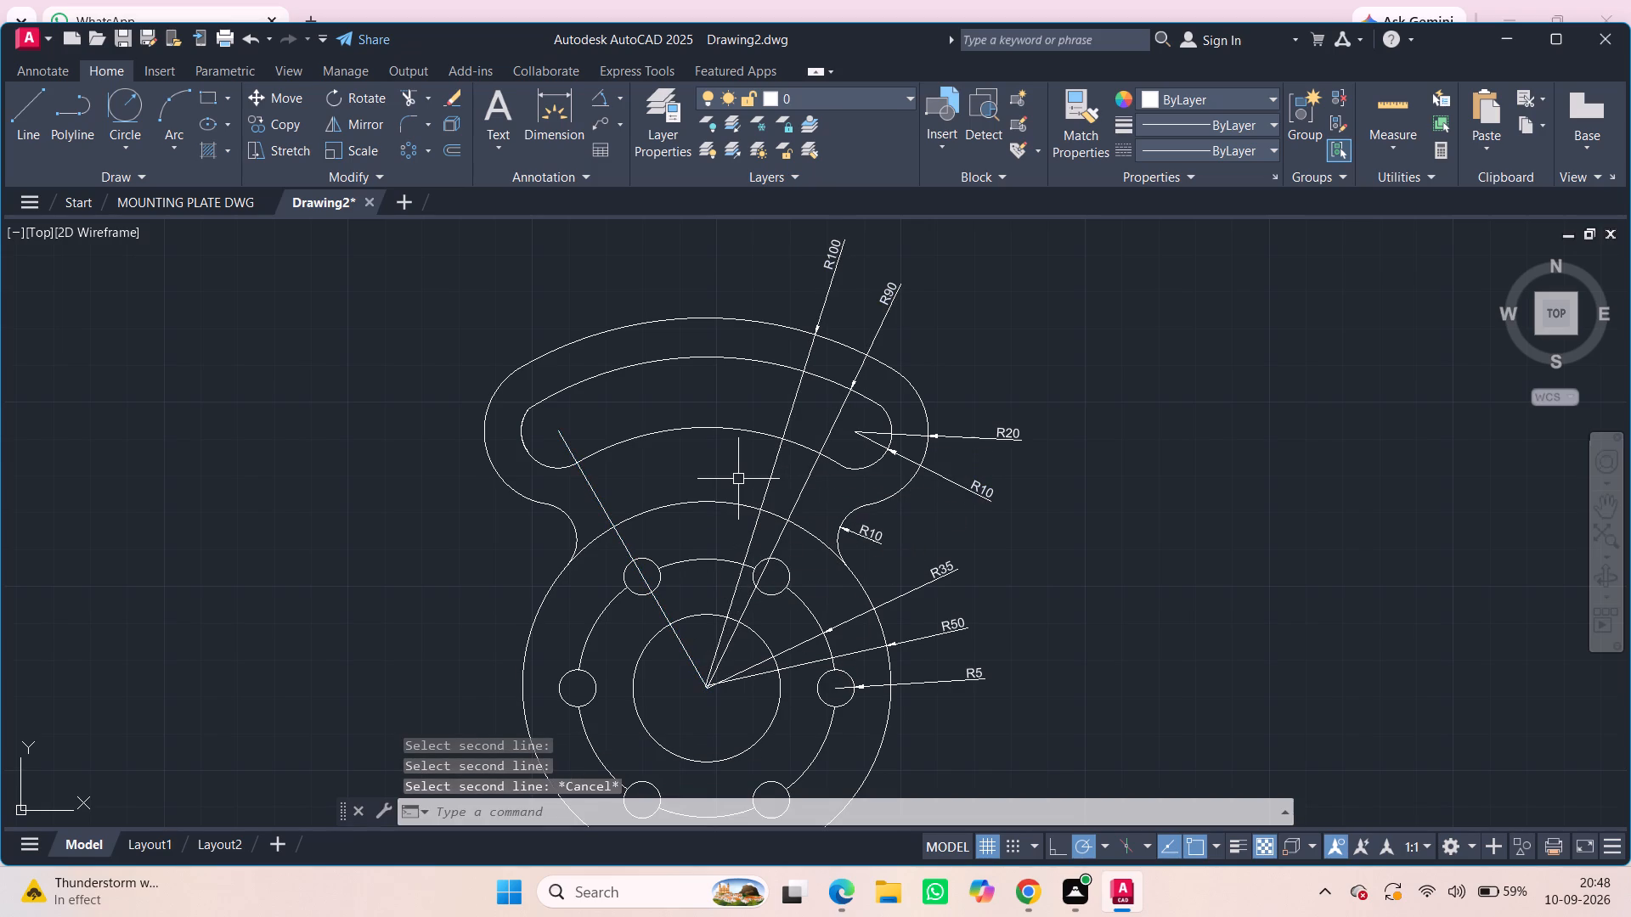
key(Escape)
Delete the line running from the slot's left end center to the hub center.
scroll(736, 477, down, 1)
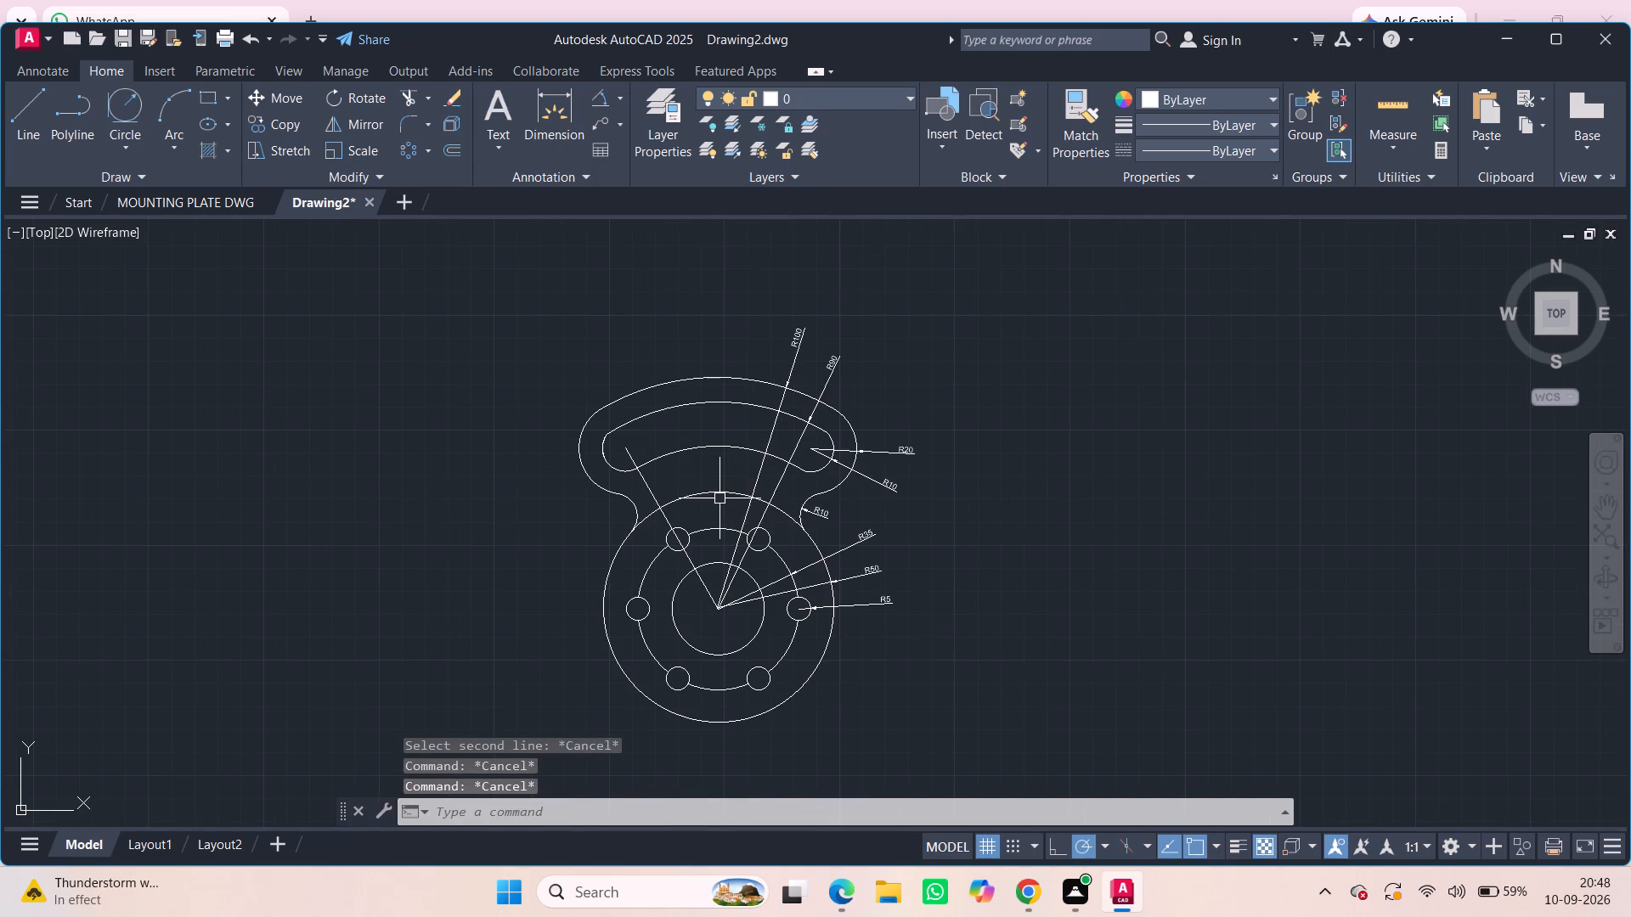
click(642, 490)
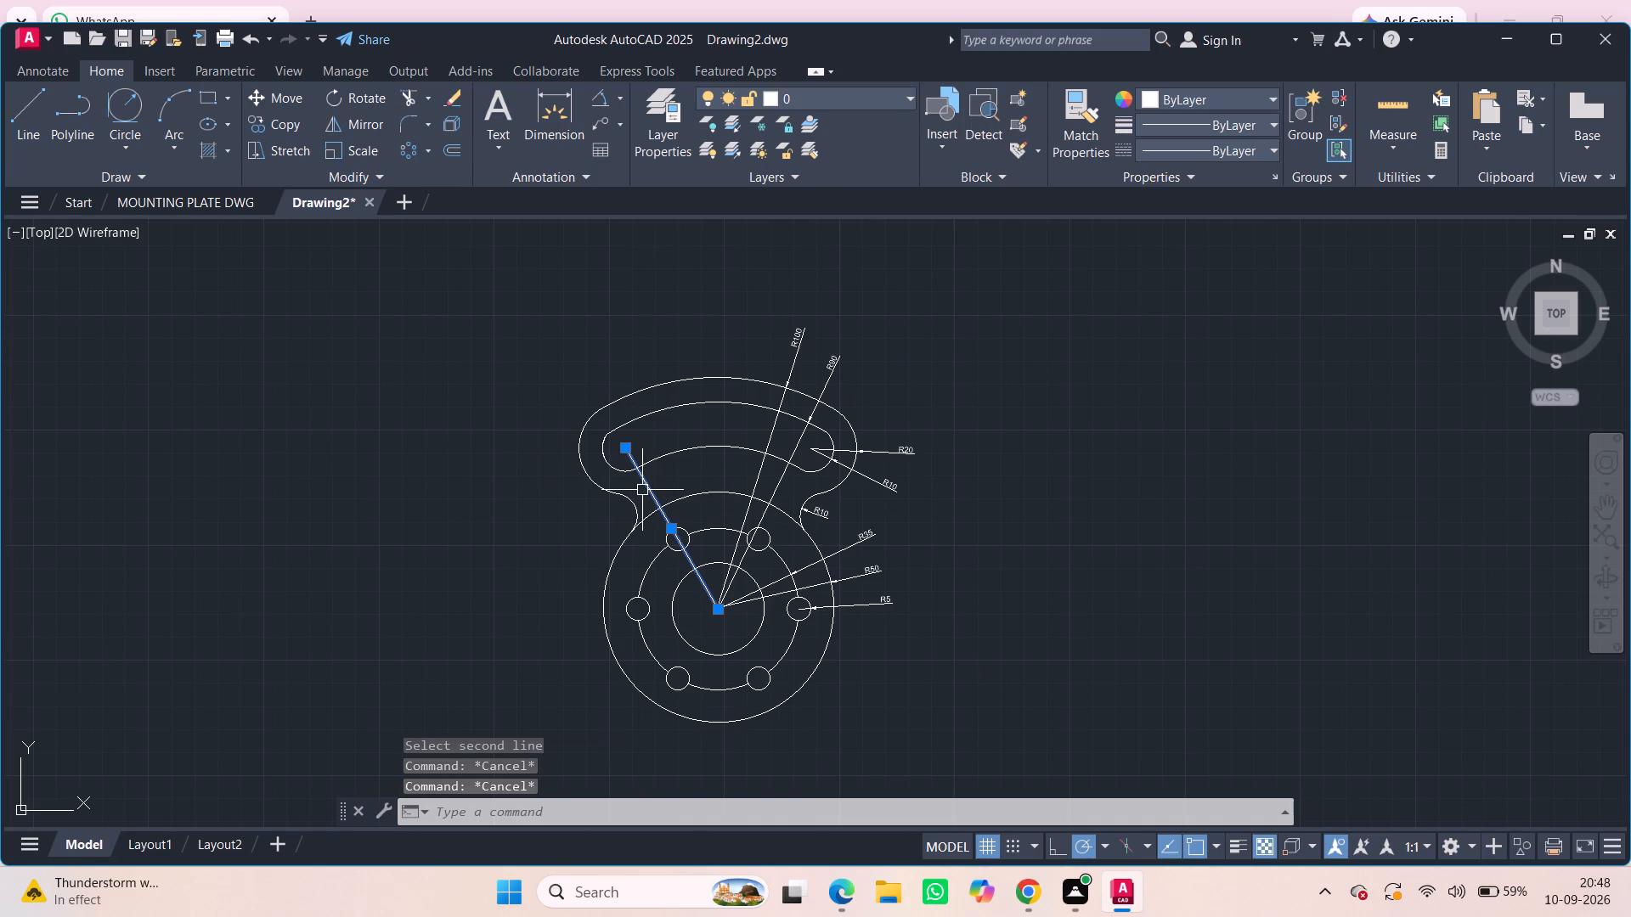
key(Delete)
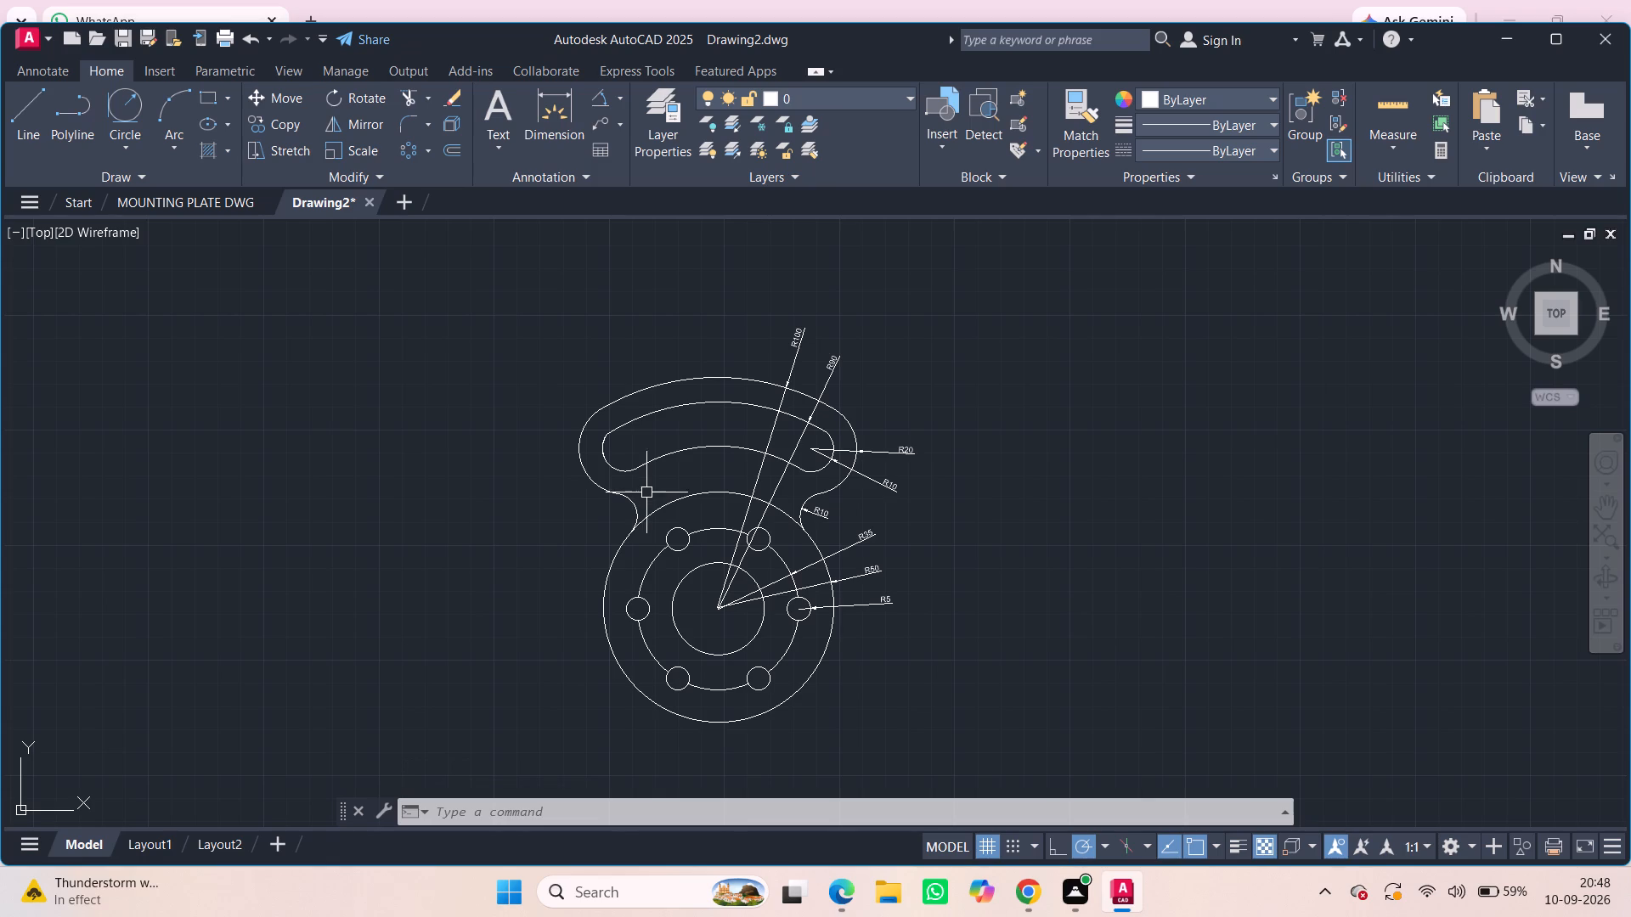
Dimension the radius of the slot's lower arc, placing the text above the lobe, left of the R100 dimension.
scroll(862, 669, up, 1)
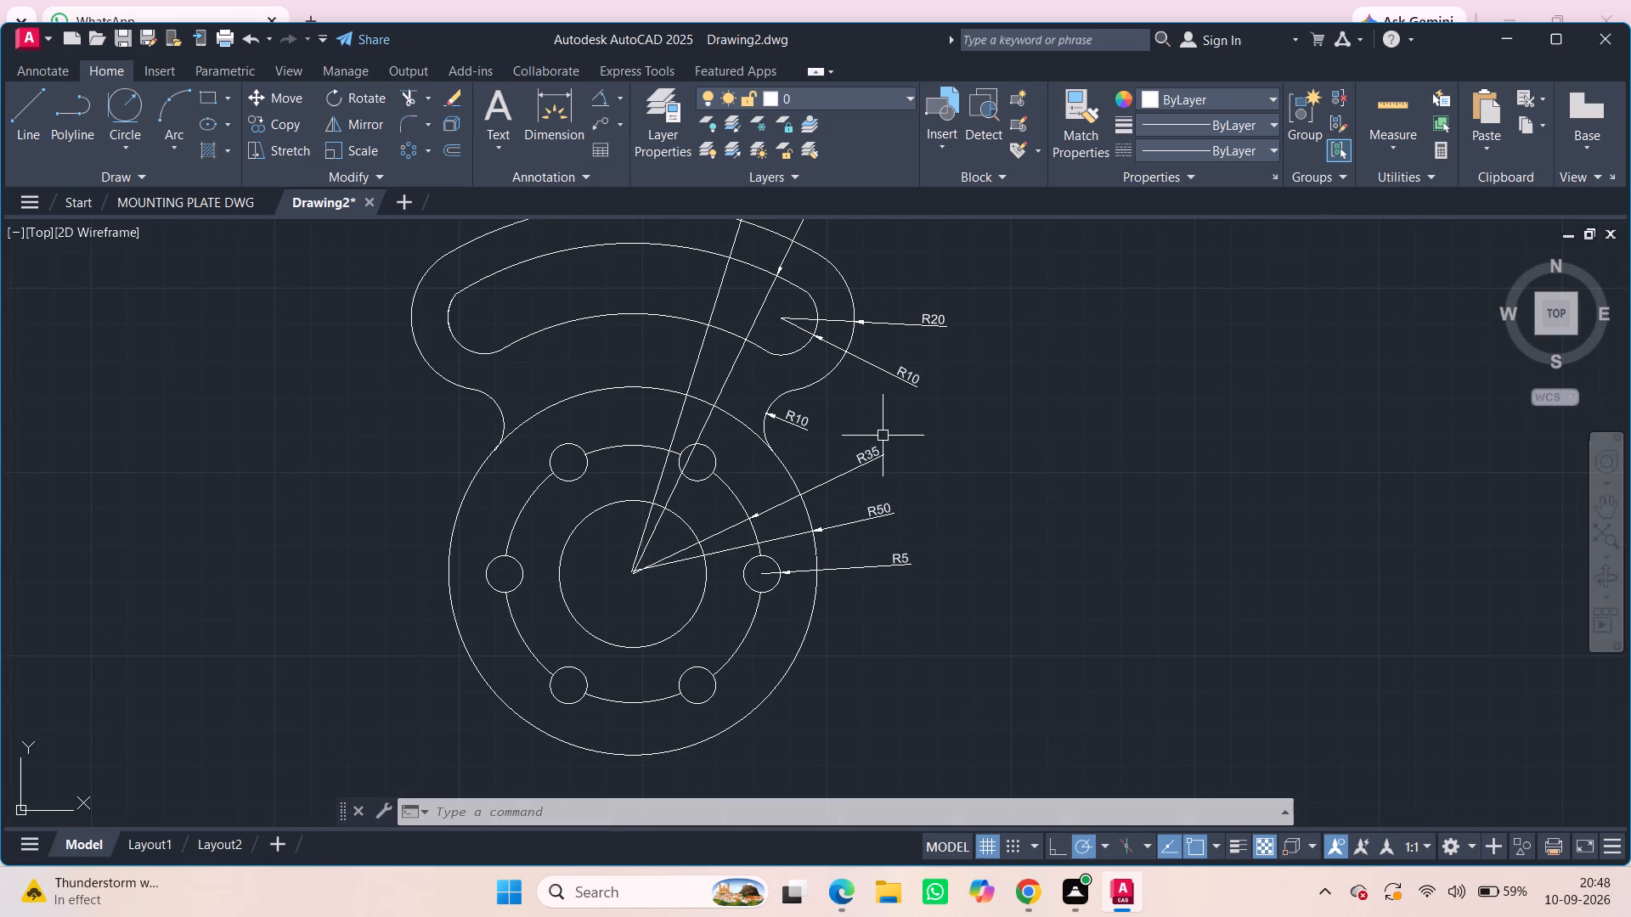
middle_drag(940, 329, 998, 476)
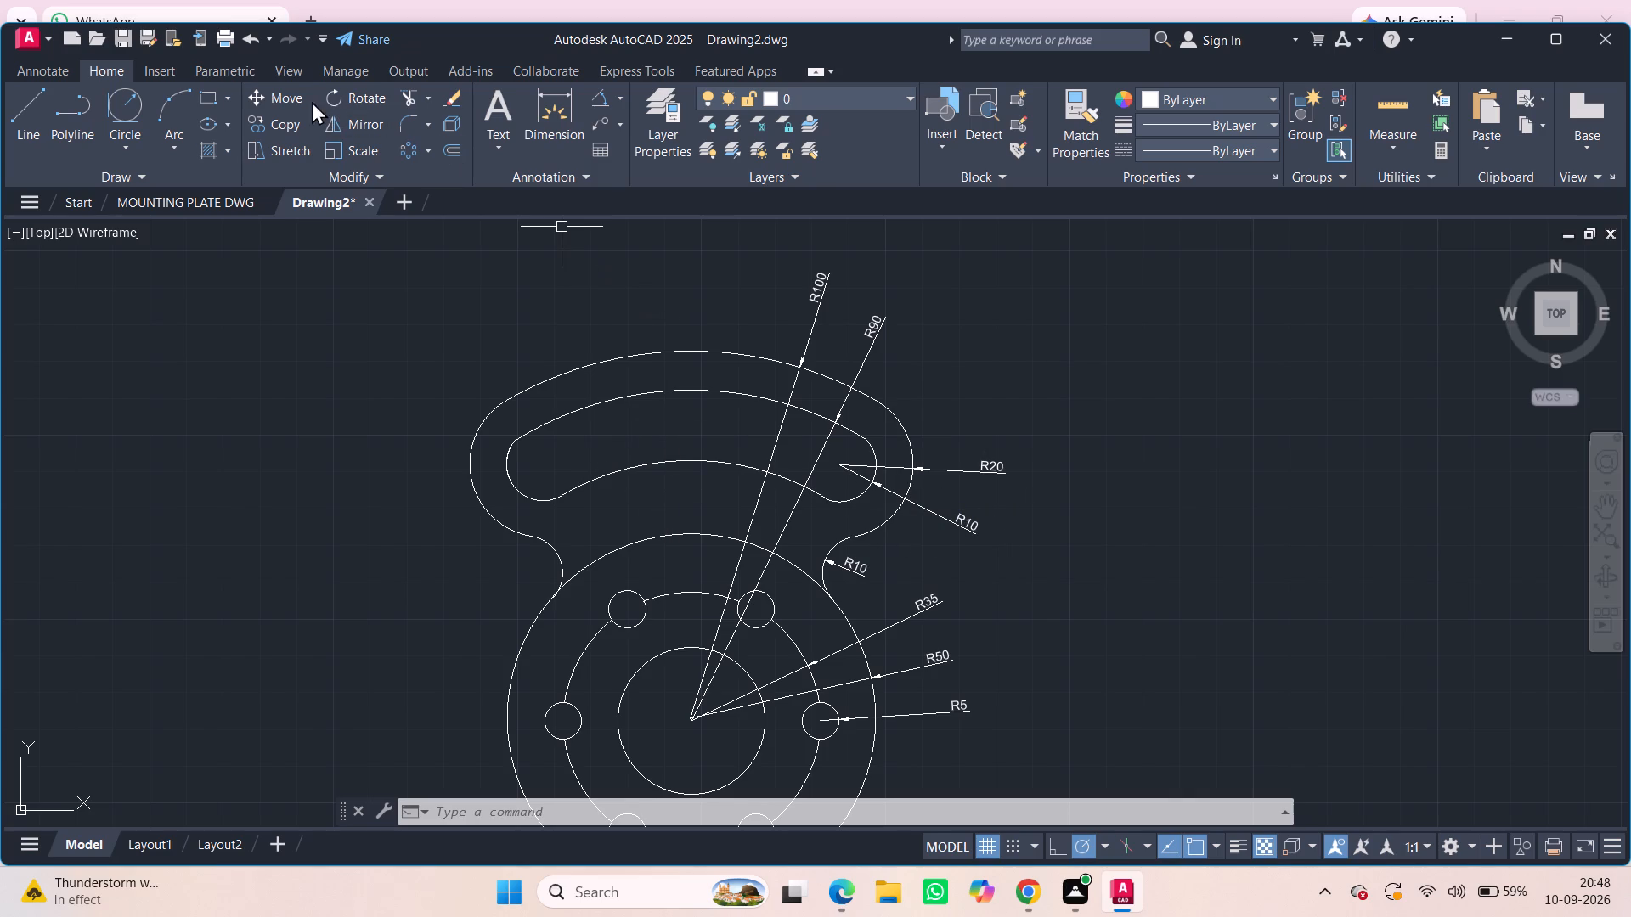
click(616, 99)
click(631, 312)
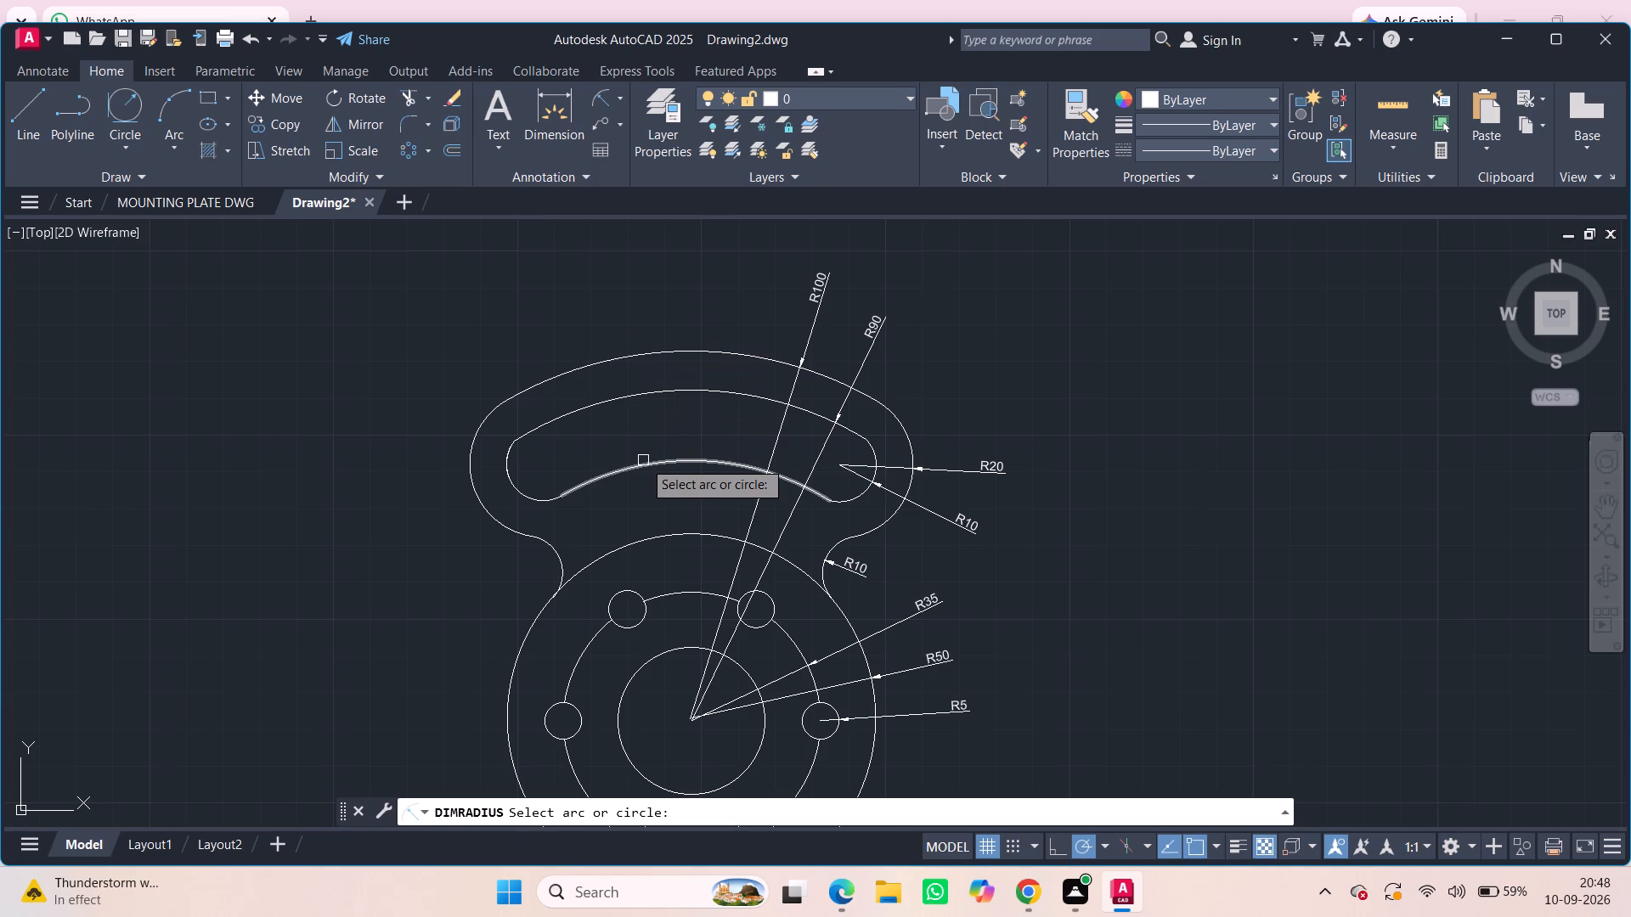
click(643, 460)
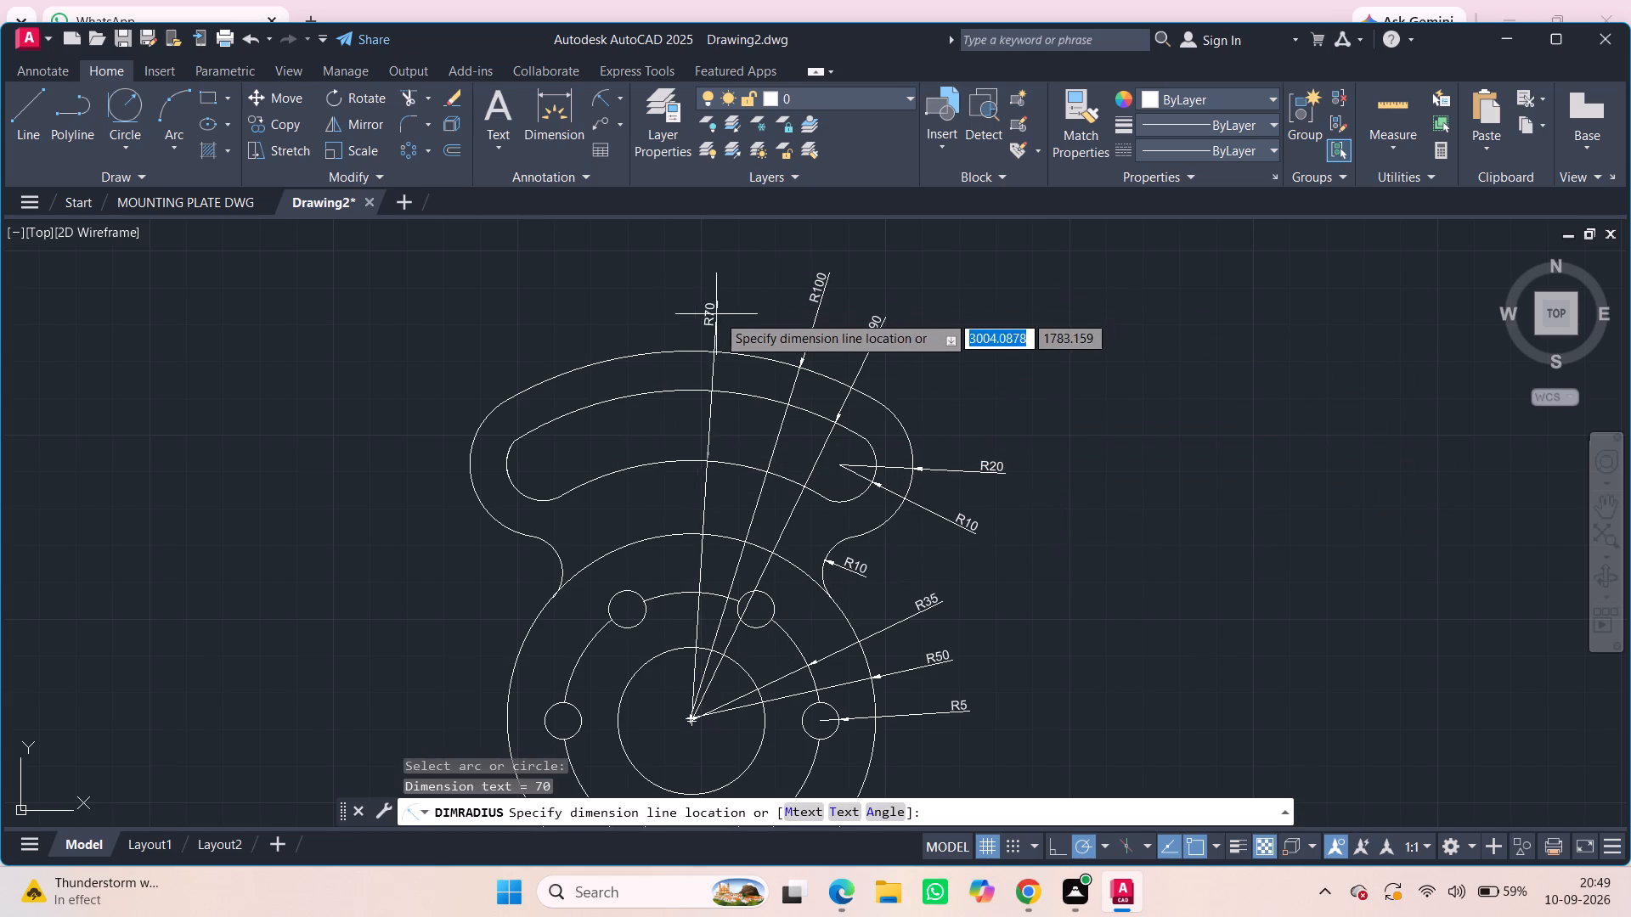
click(734, 281)
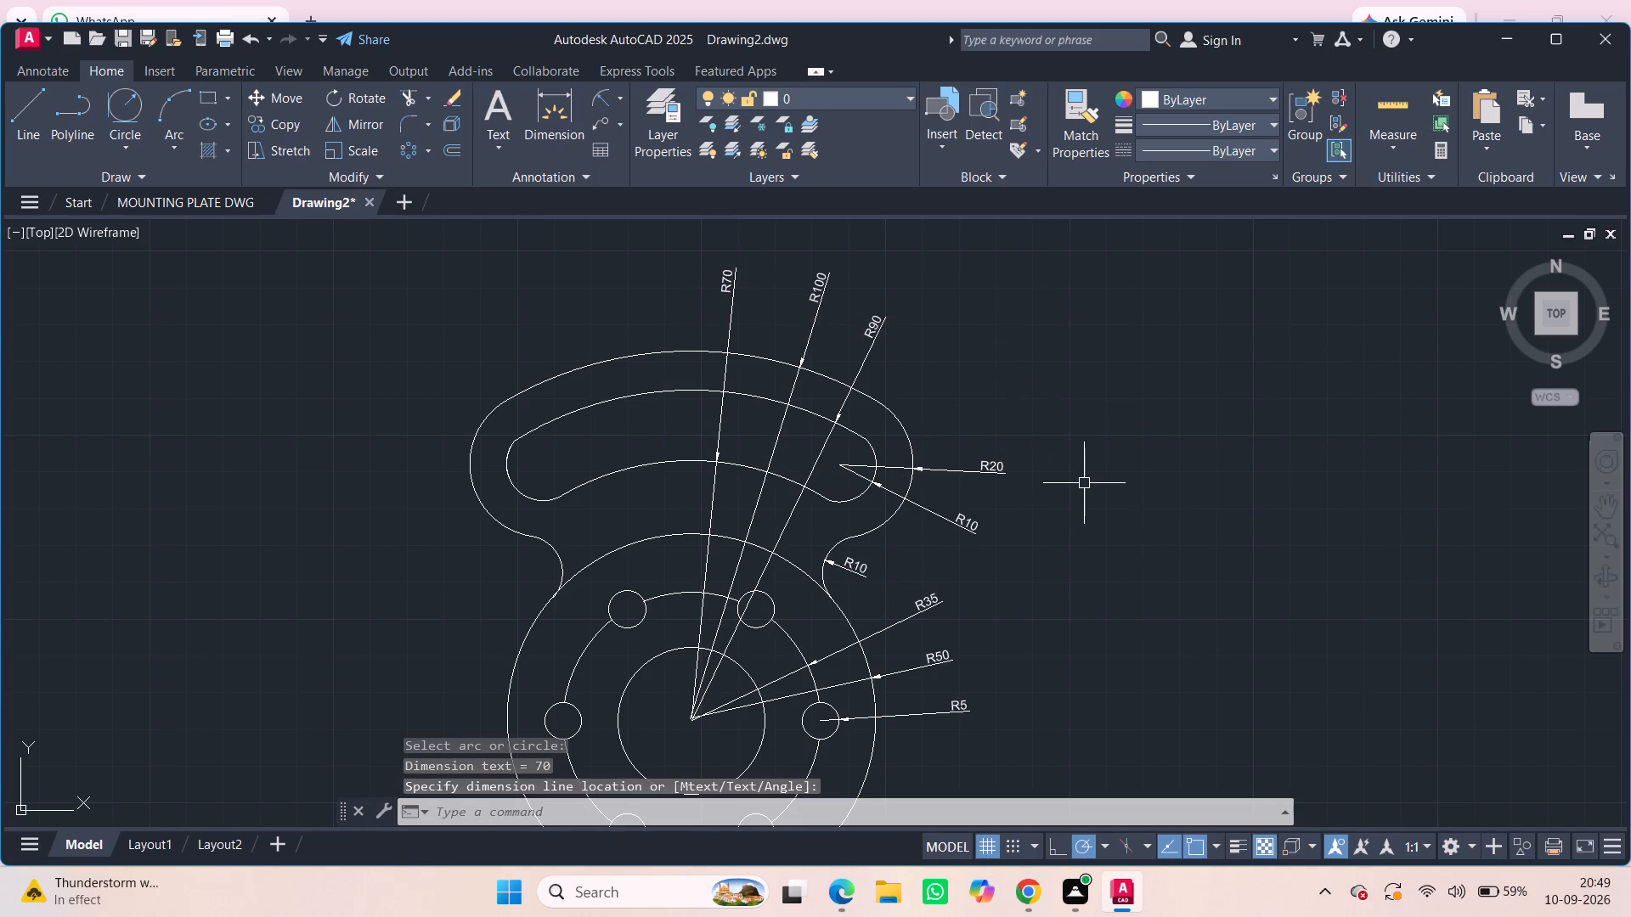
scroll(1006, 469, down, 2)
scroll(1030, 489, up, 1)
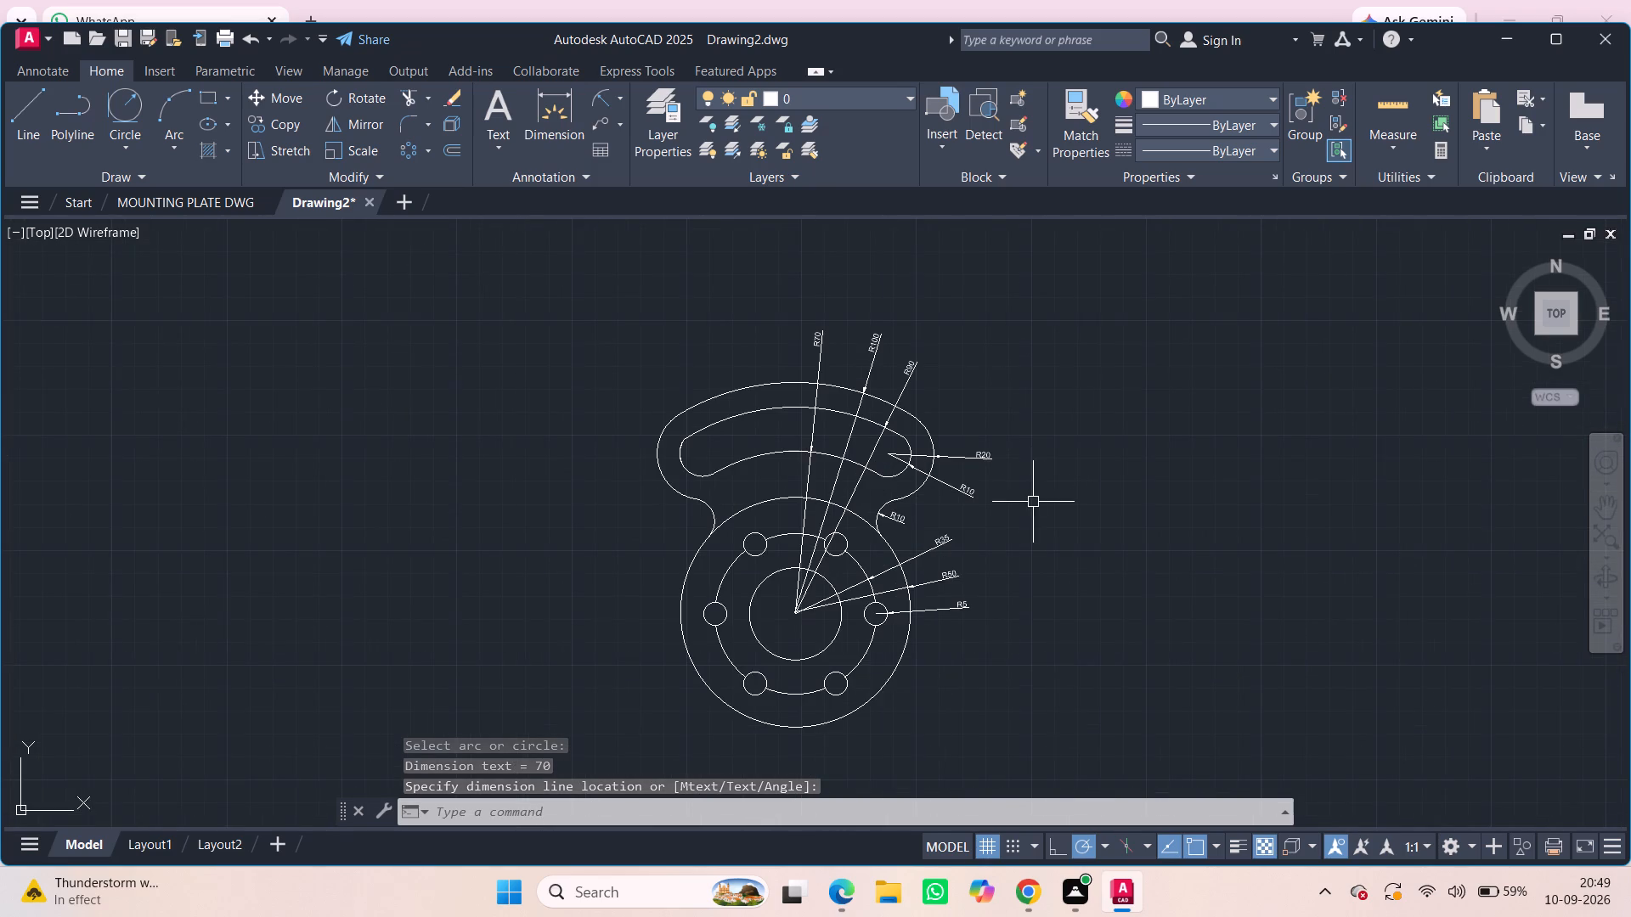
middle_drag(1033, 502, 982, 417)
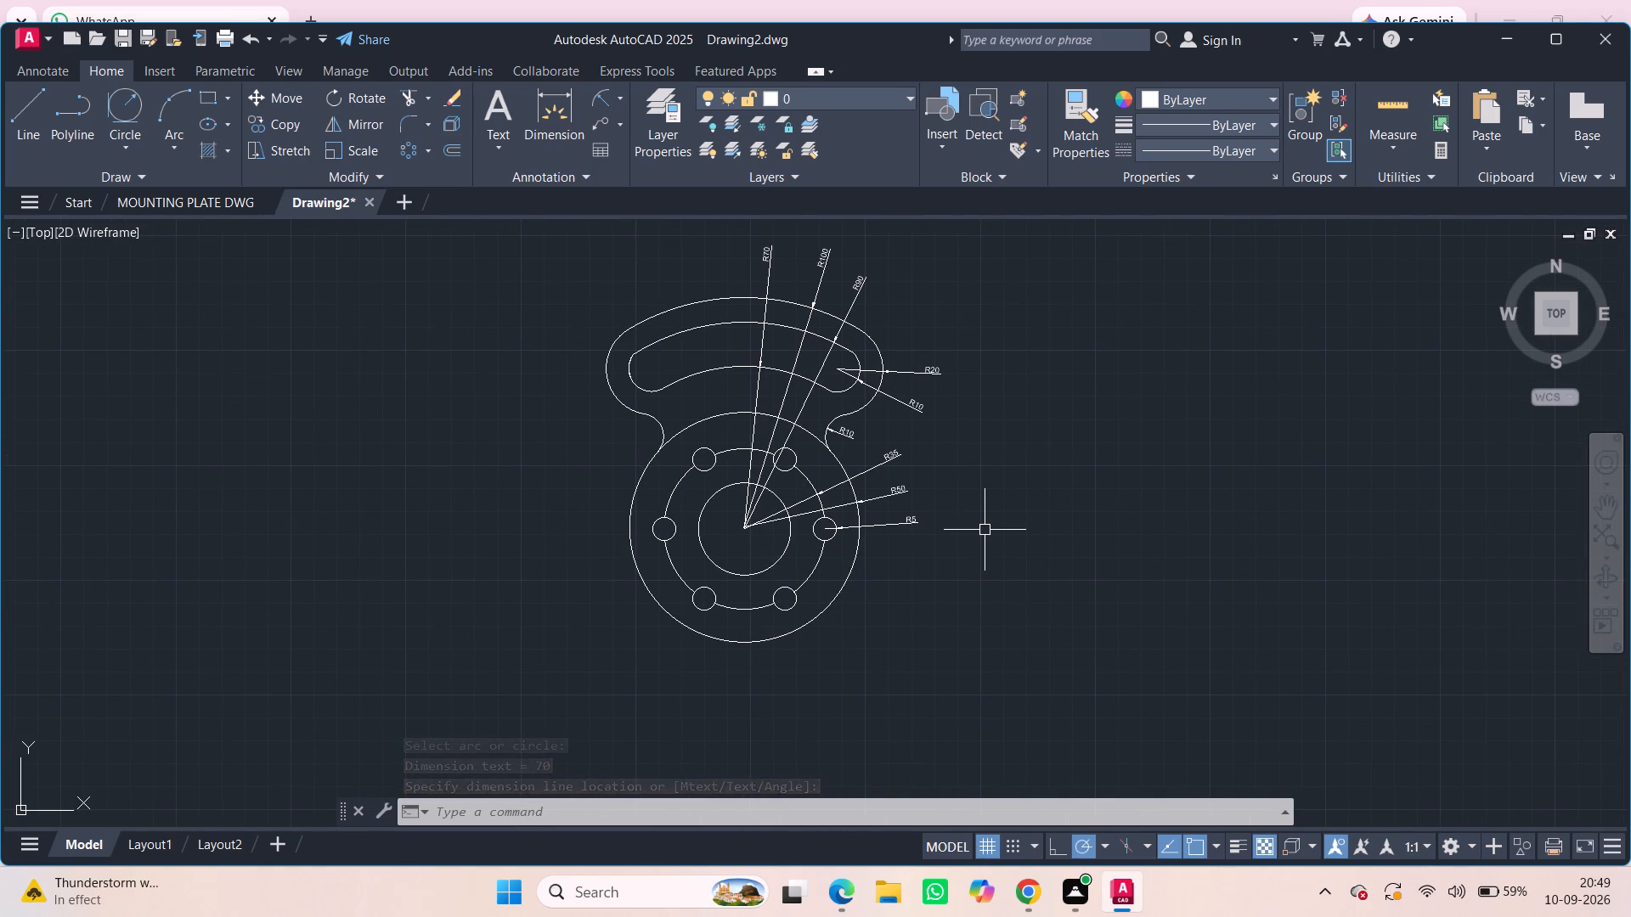
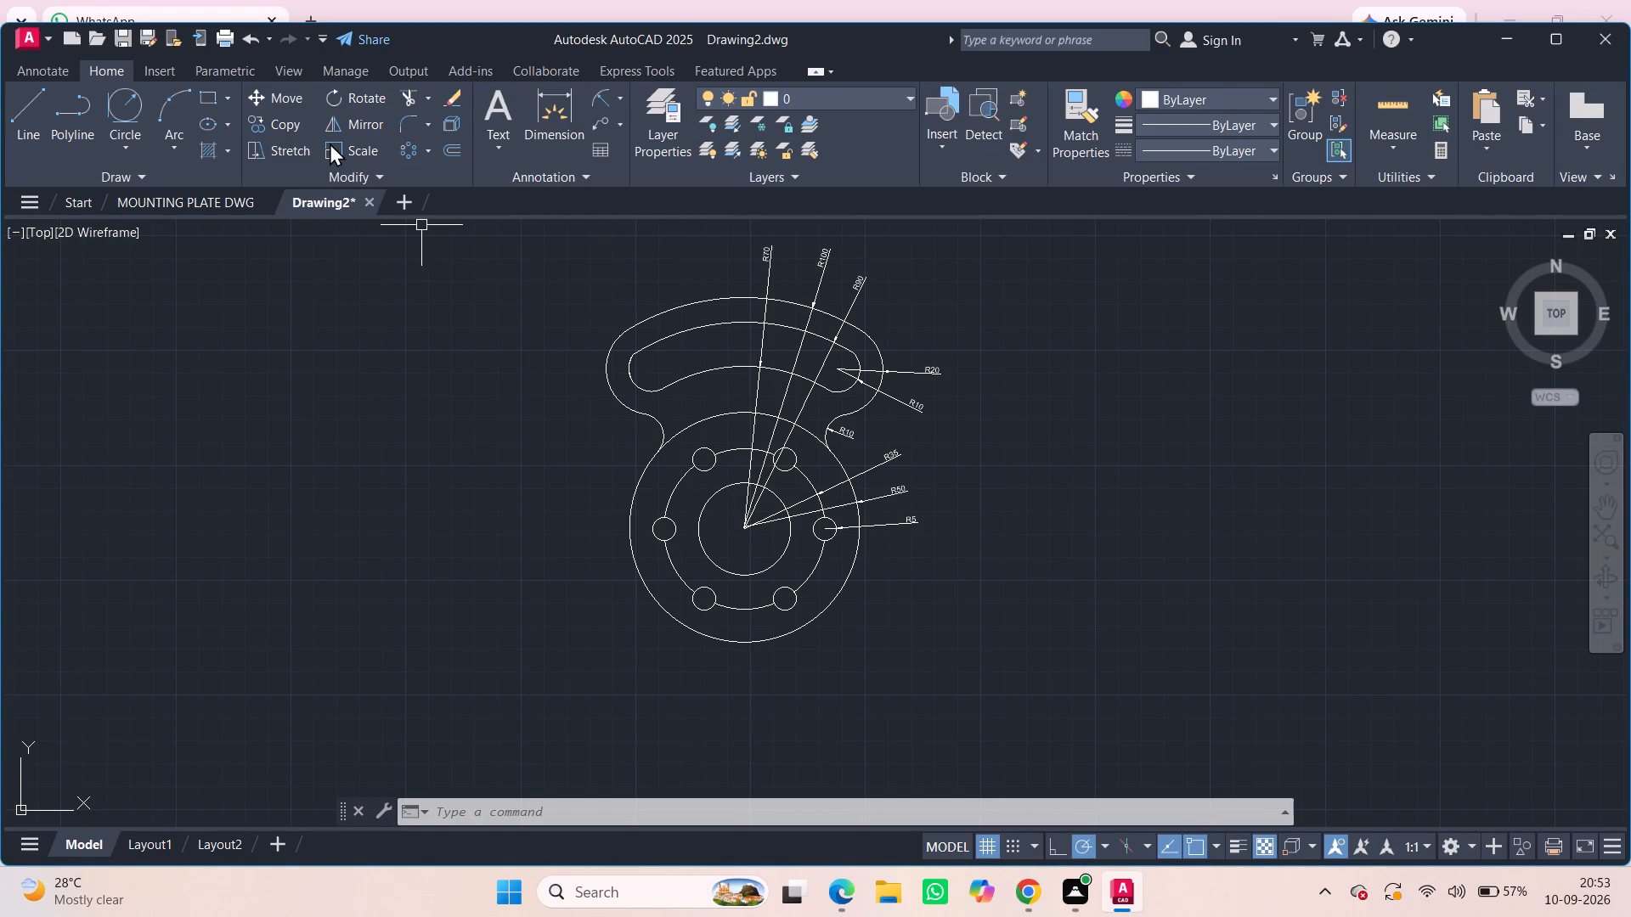
Hatch the upper lobe and the hub's outer ring with a green-to-yellow gradient, leaving the curved slot and holes empty.
click(192, 154)
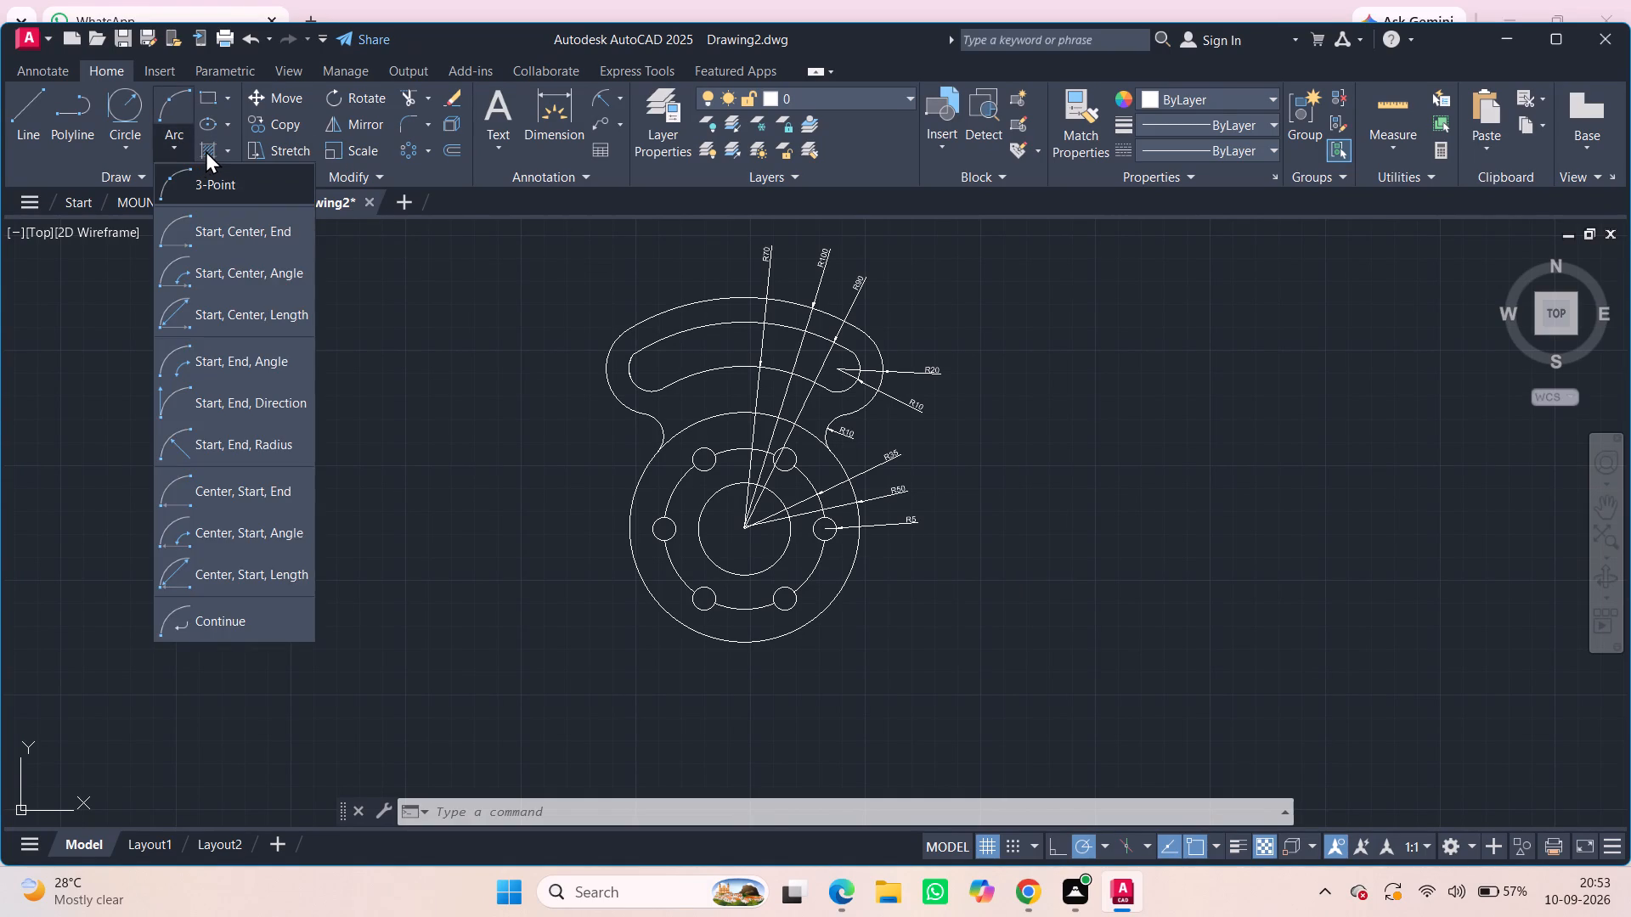
click(206, 150)
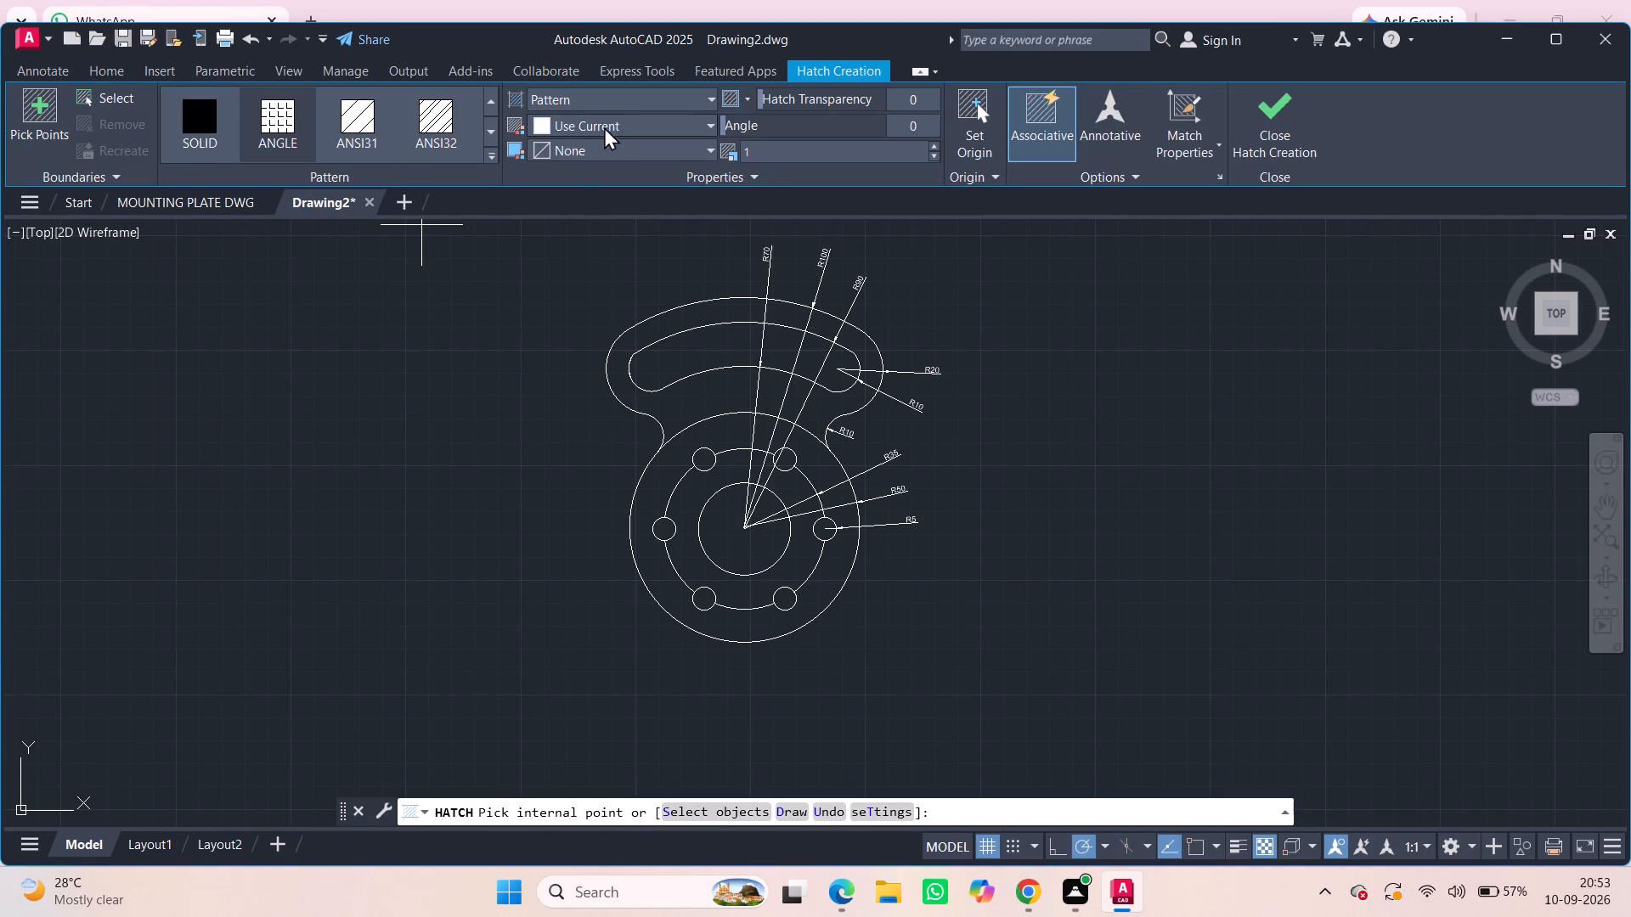
click(591, 83)
click(585, 94)
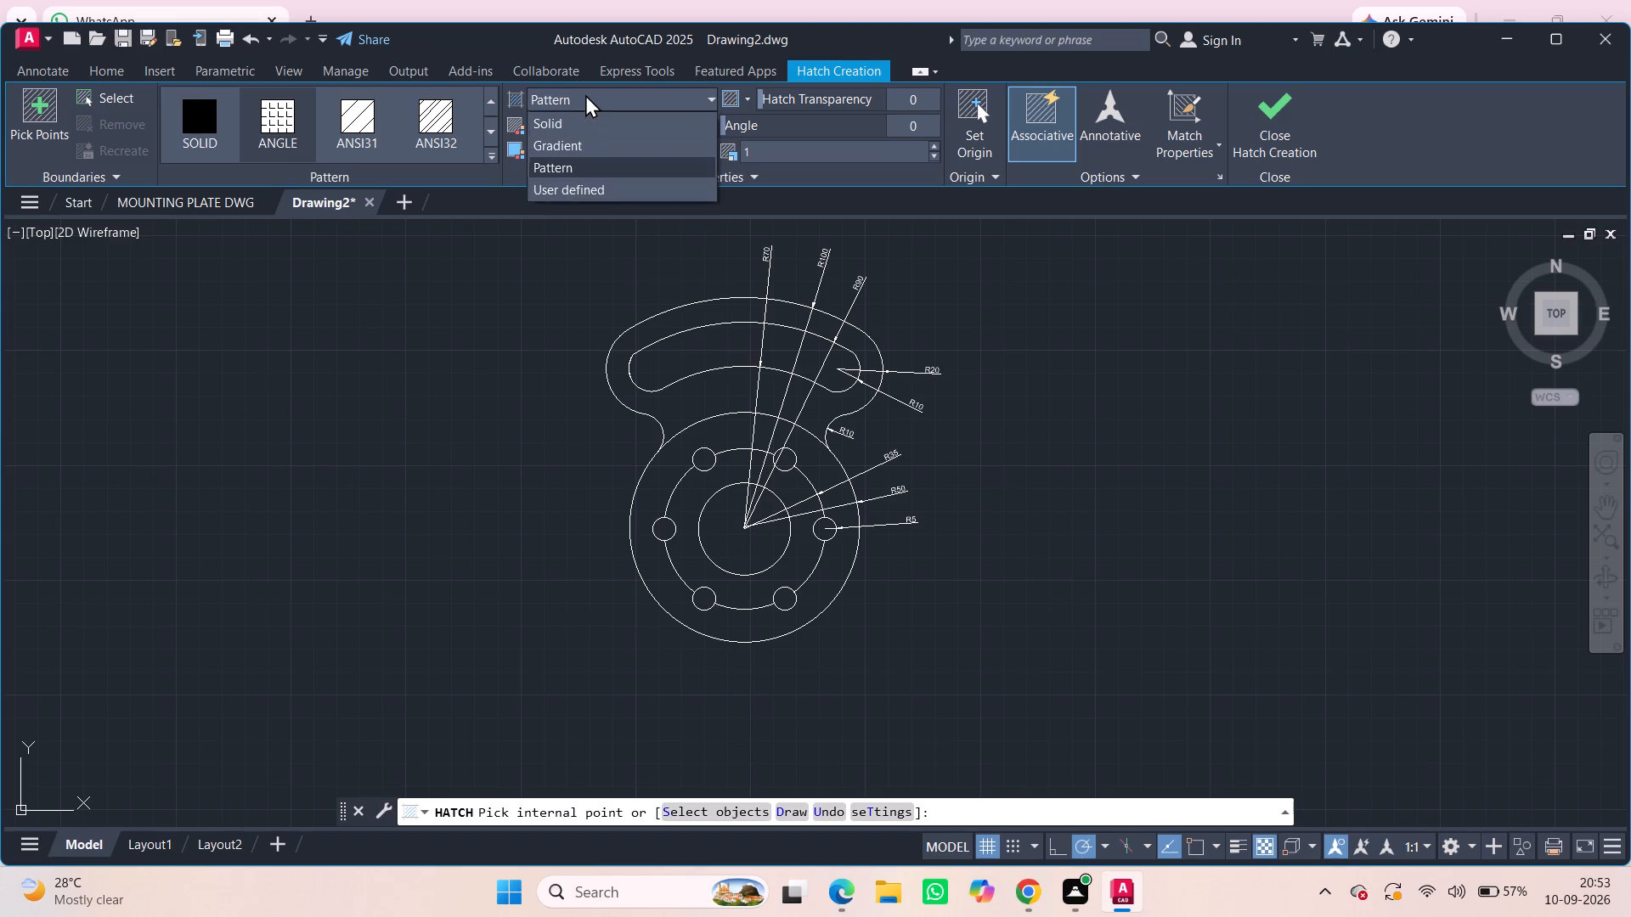
click(585, 143)
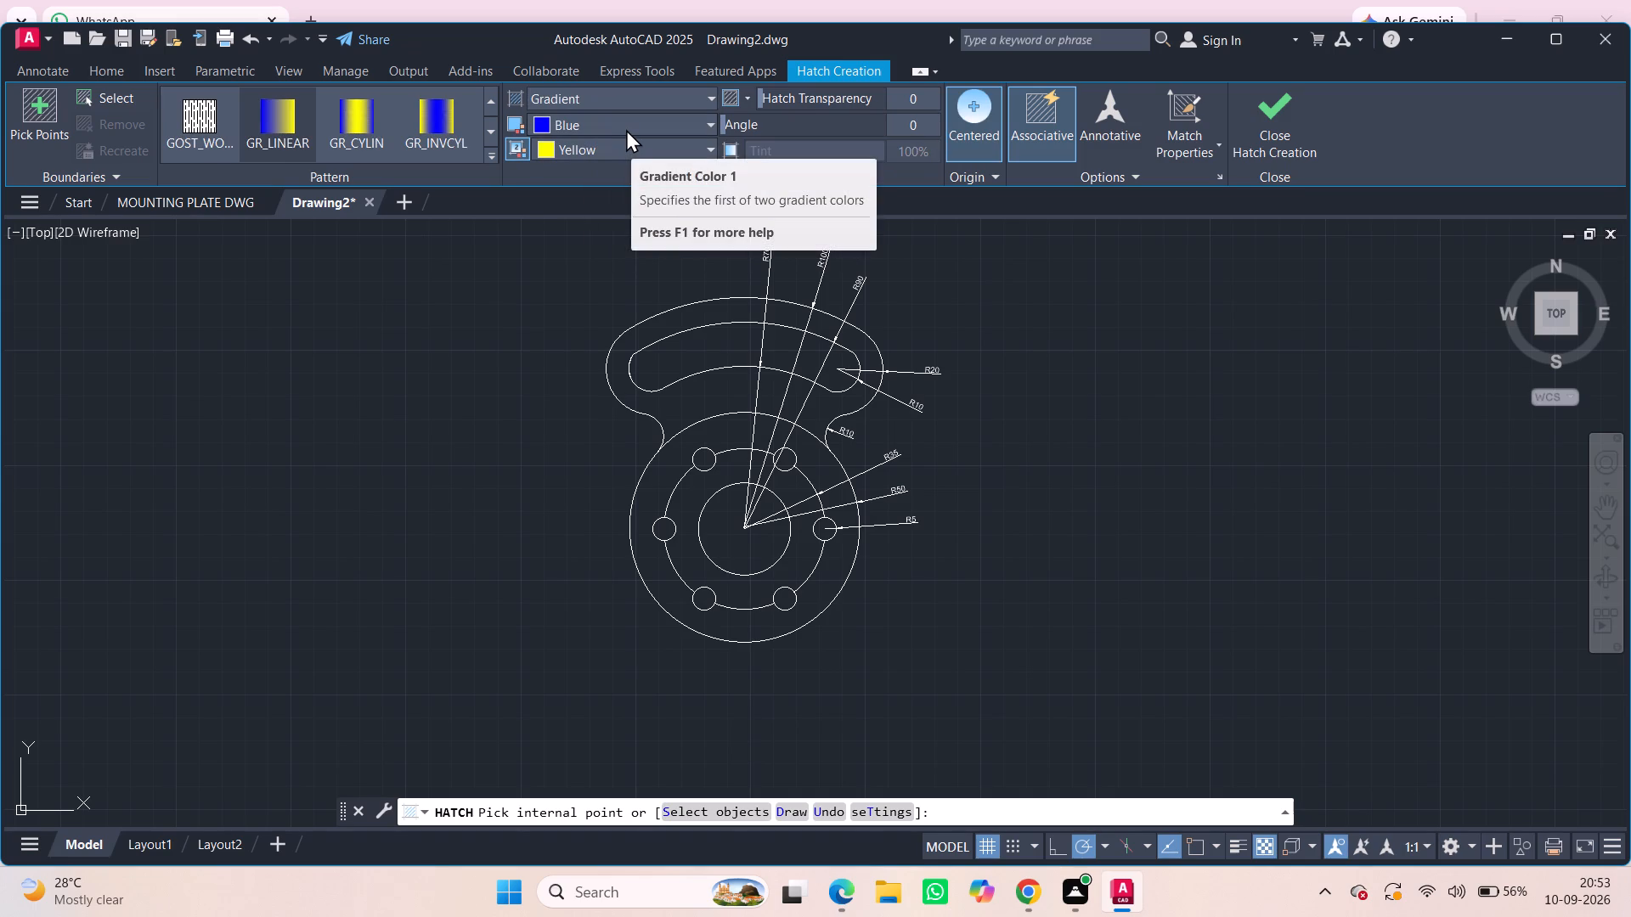
click(647, 115)
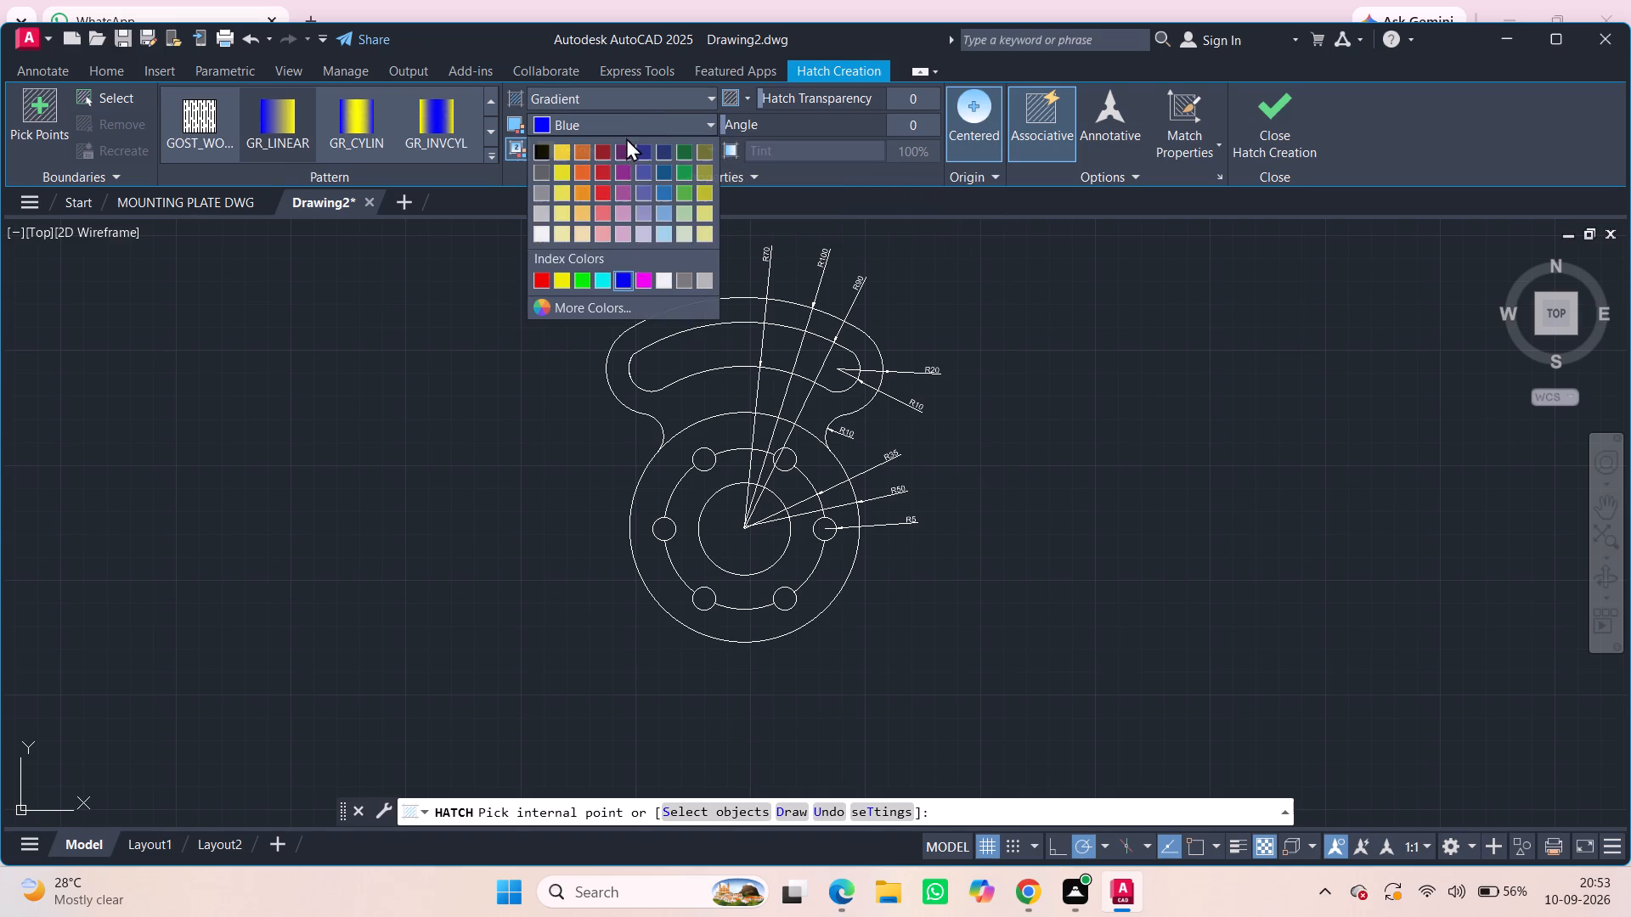
click(582, 276)
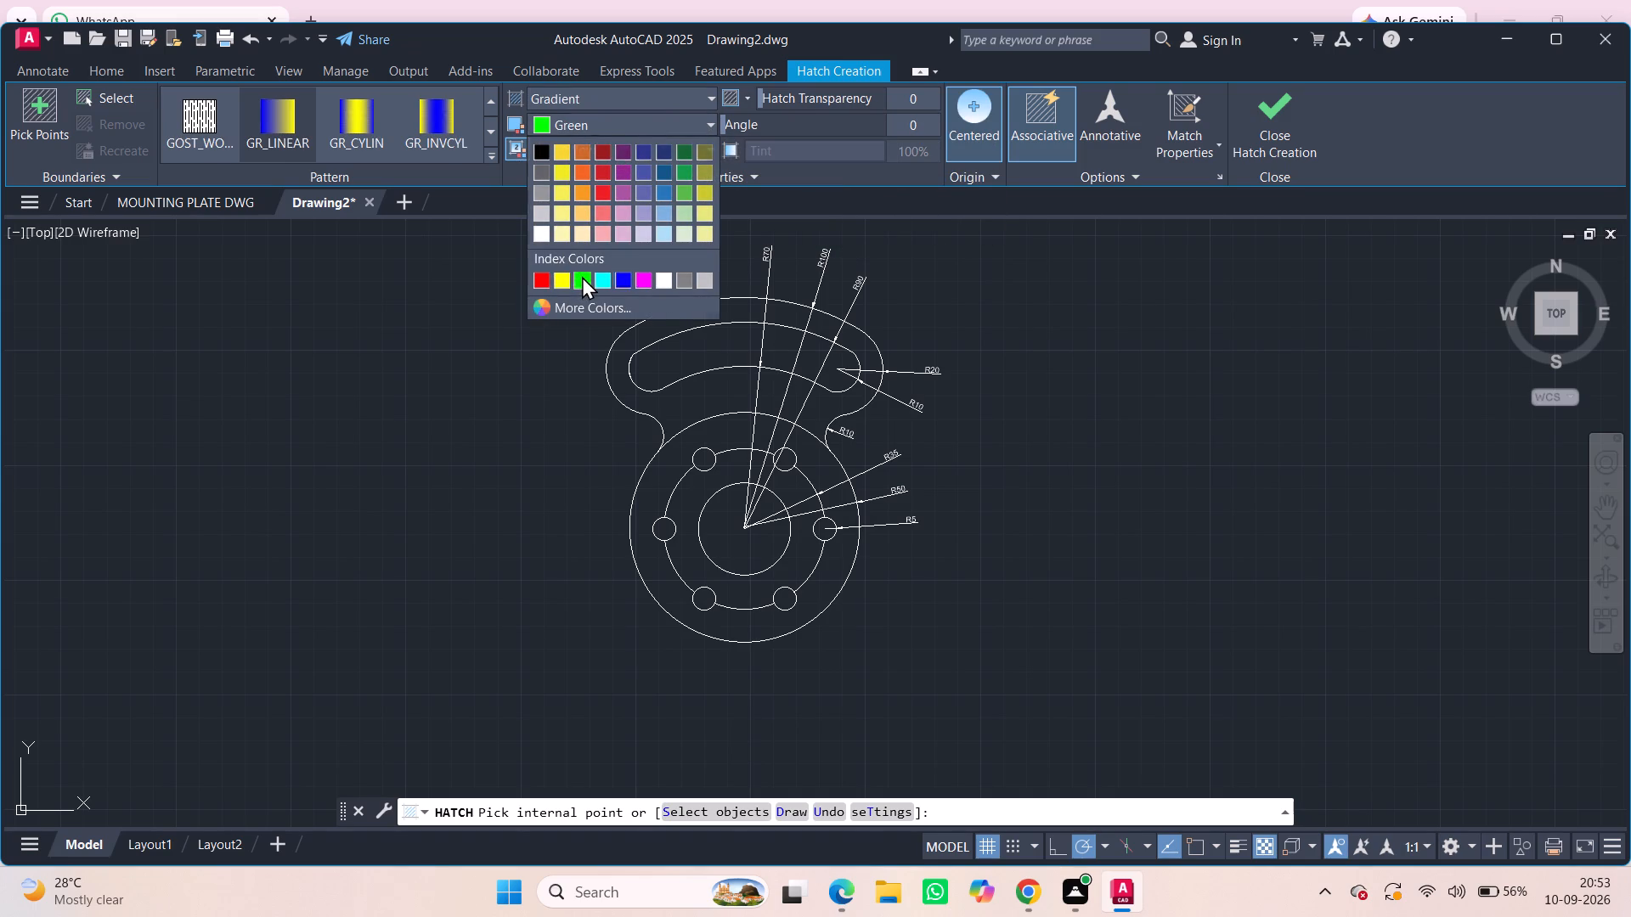
click(692, 411)
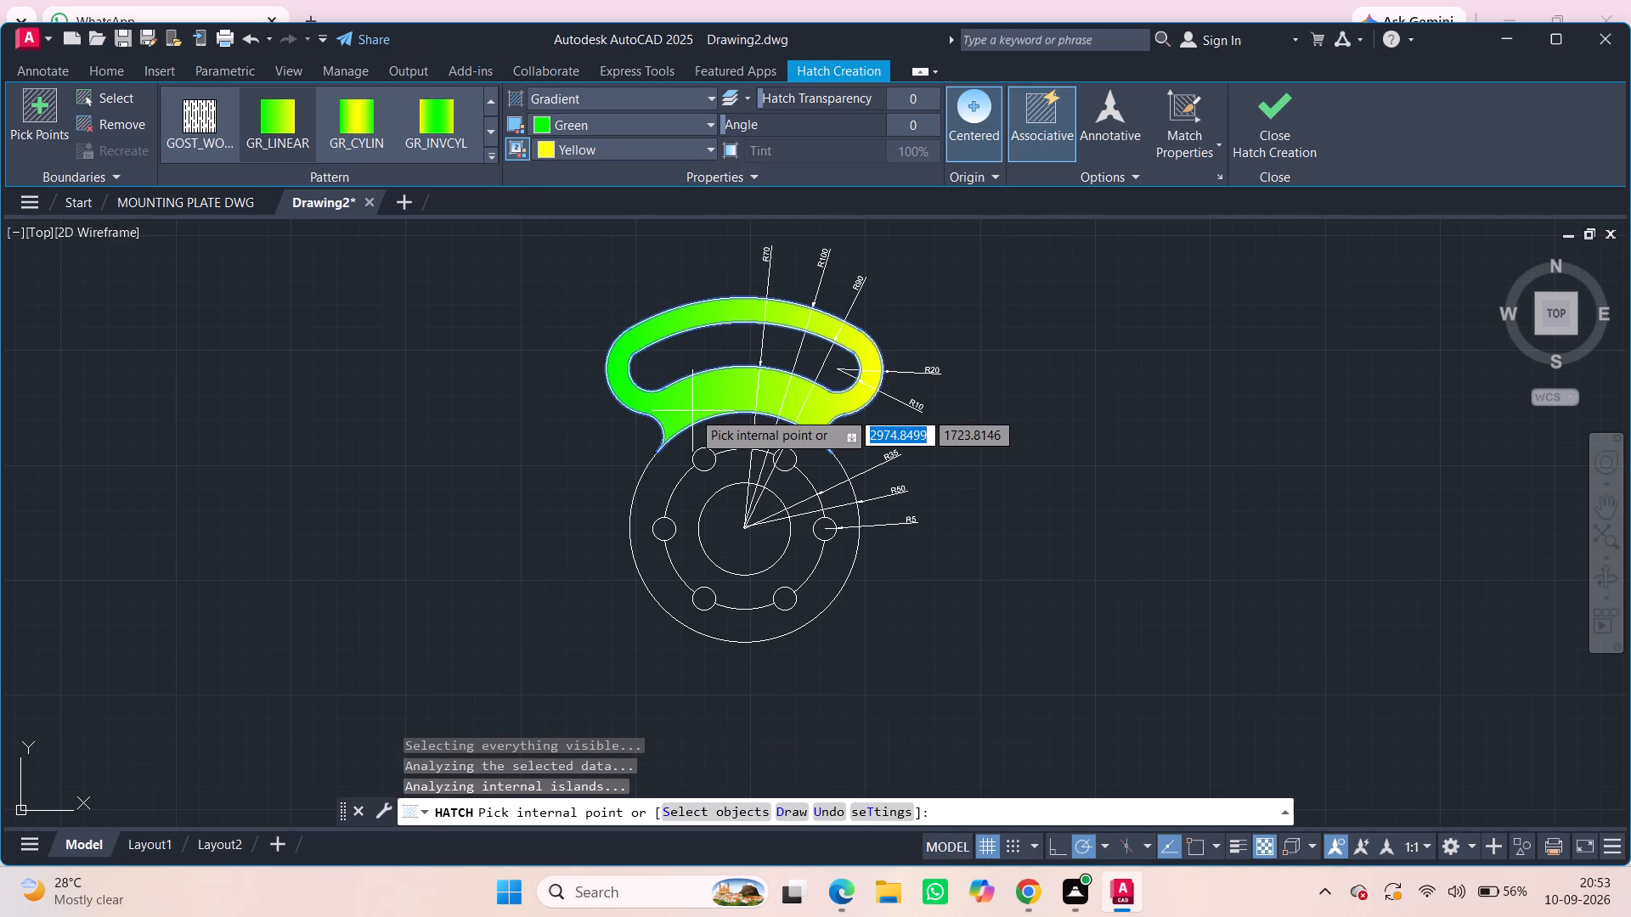
click(727, 437)
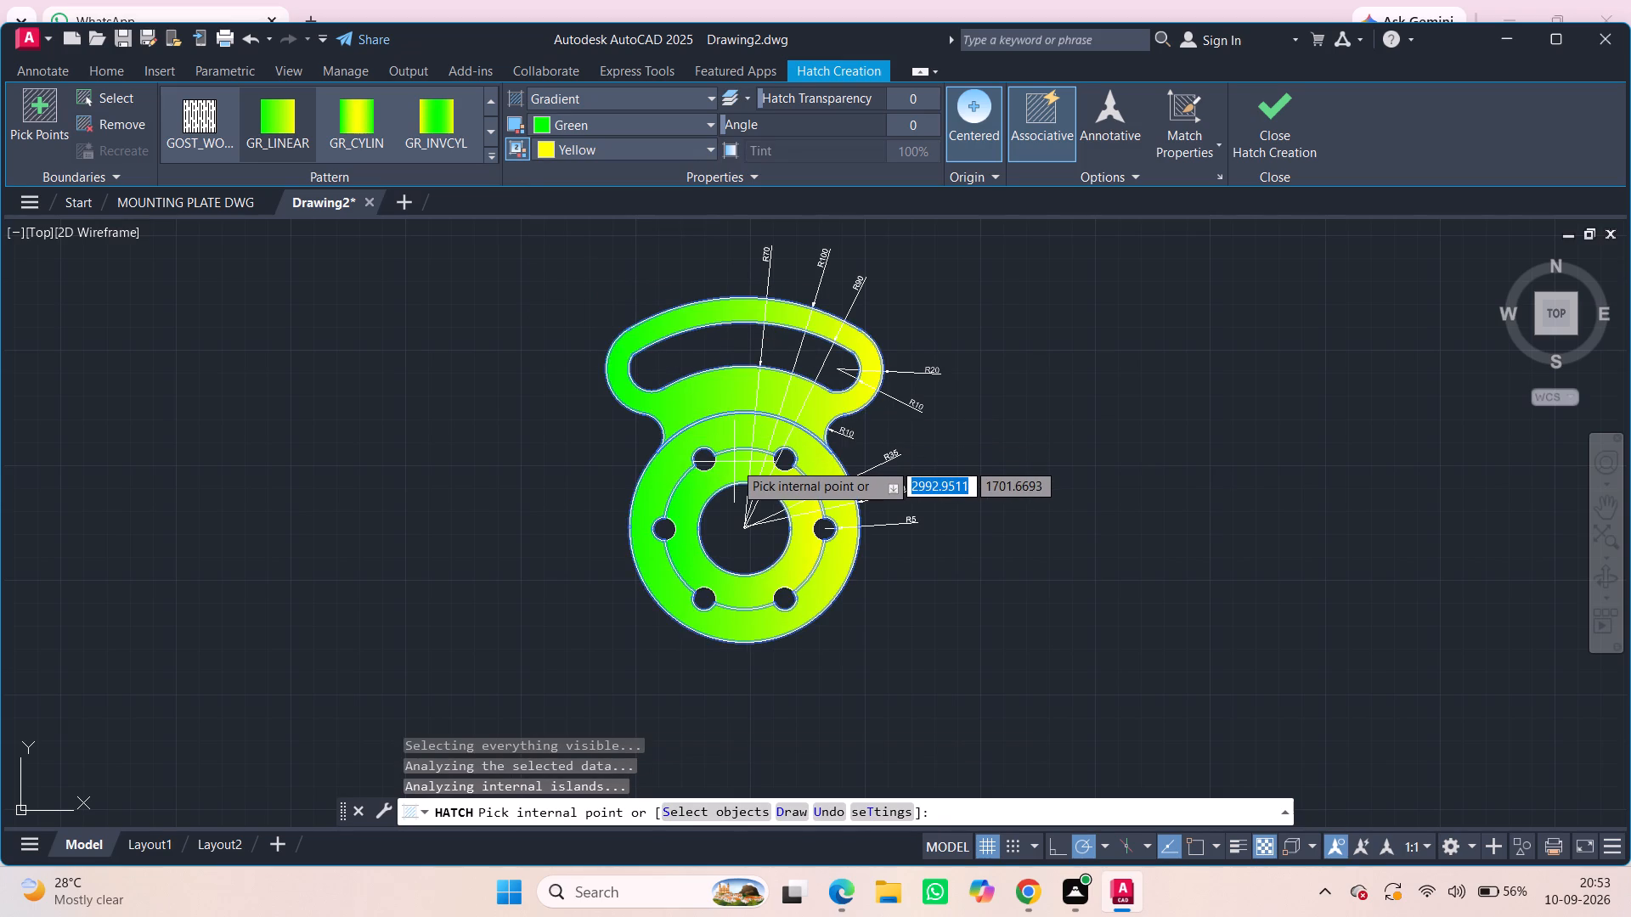
click(734, 462)
click(734, 462)
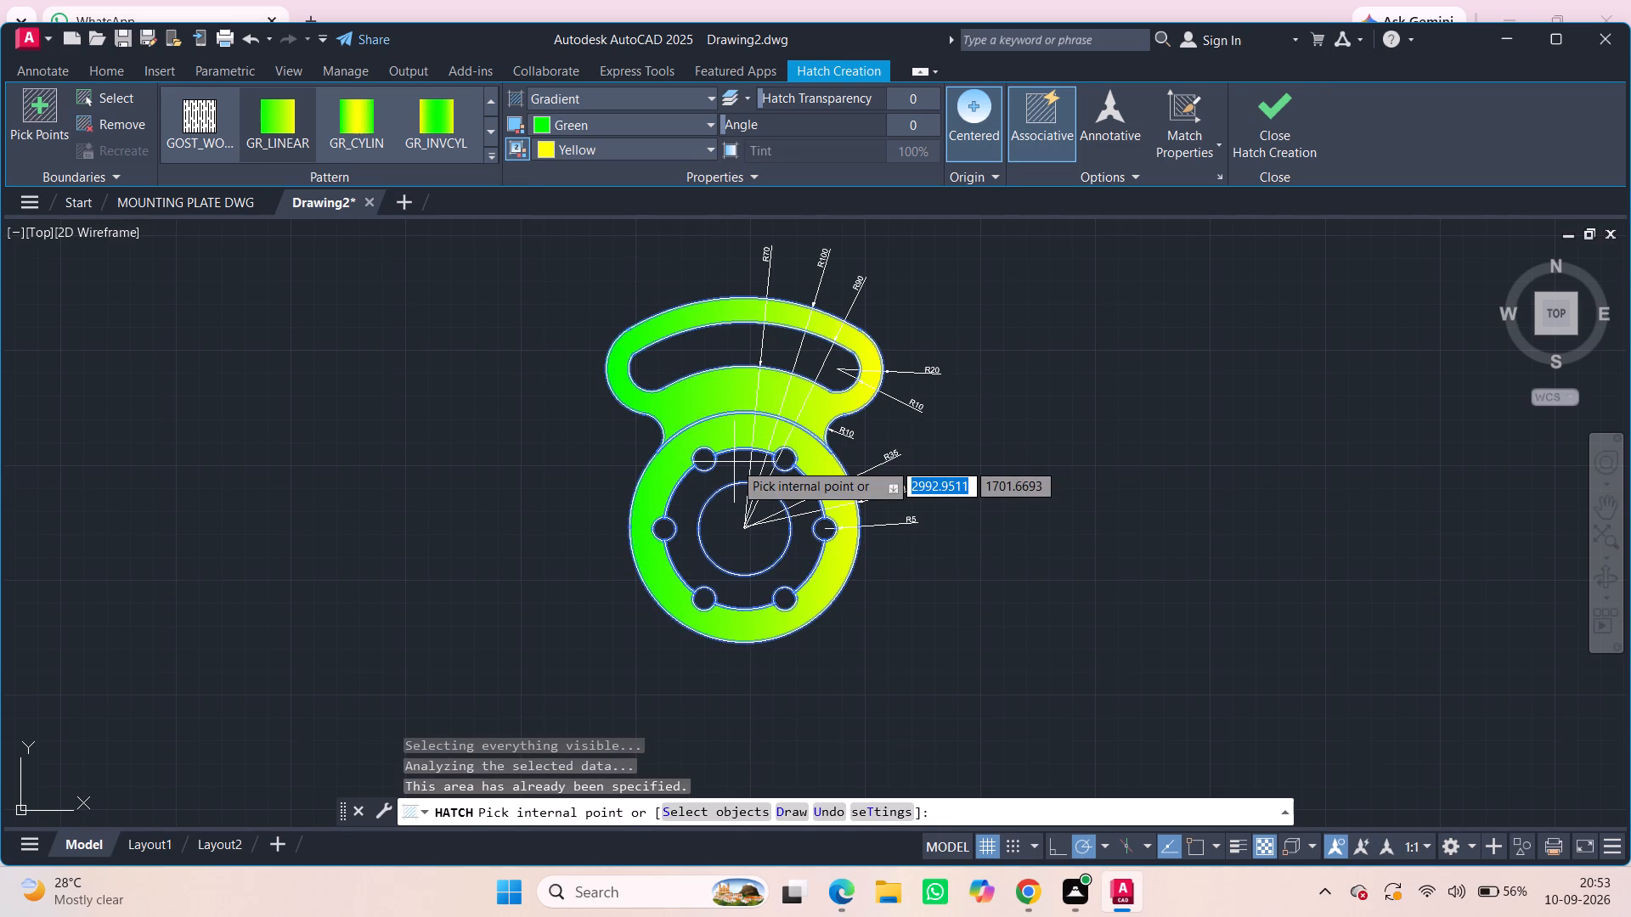
click(1266, 139)
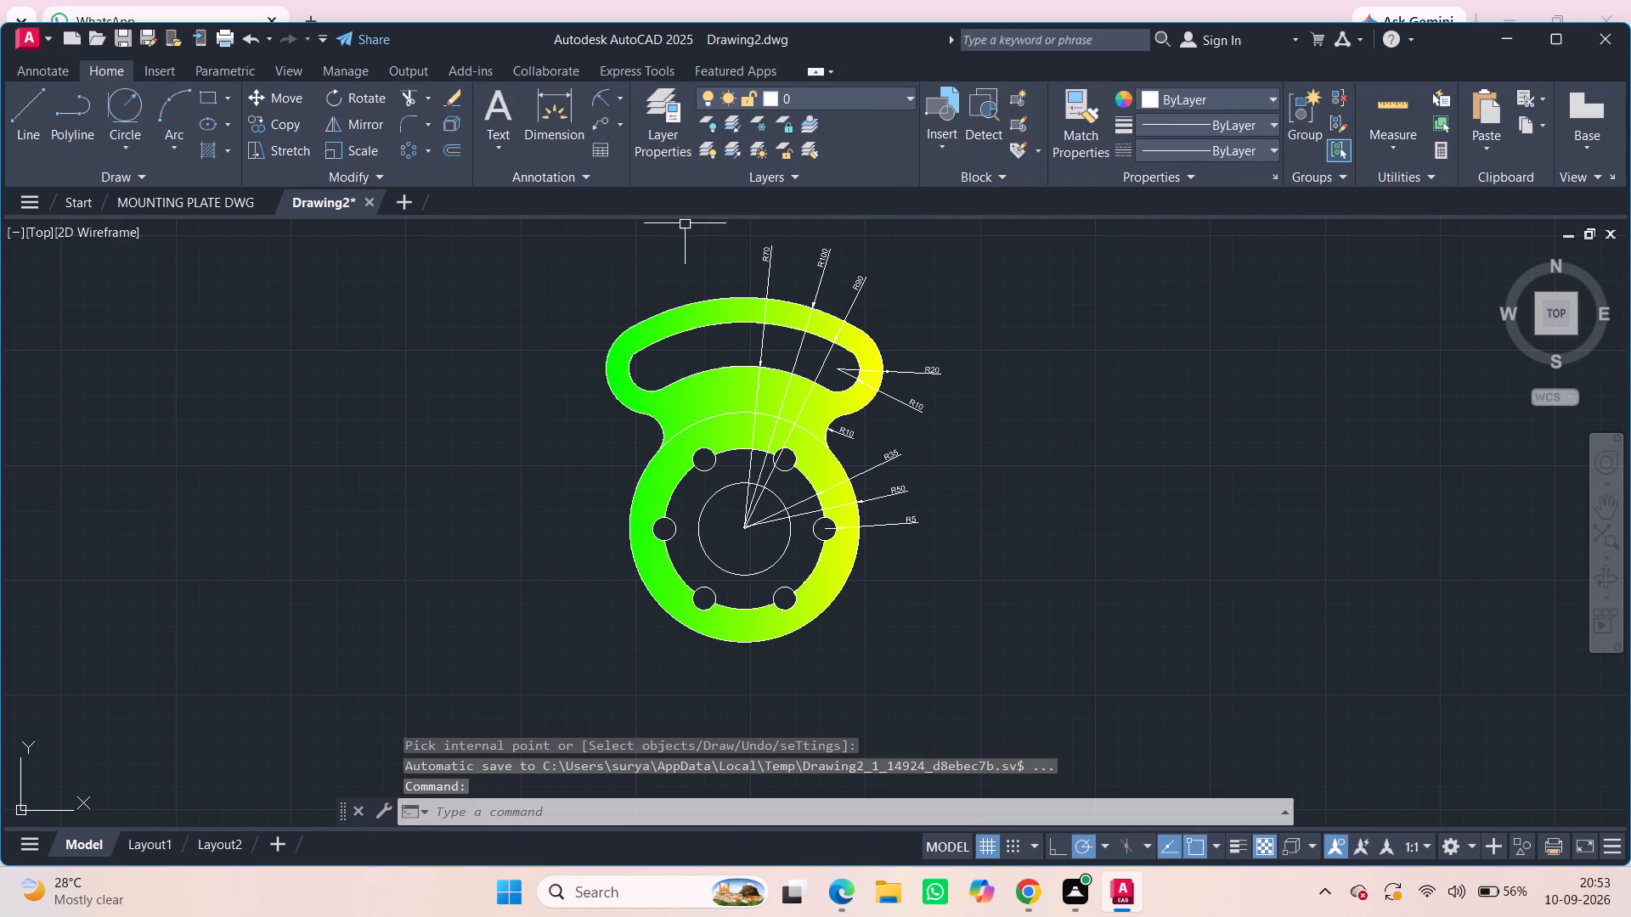
Hatch the central circle, the six small holes and the curved slot with a red-to-yellow gradient.
click(209, 140)
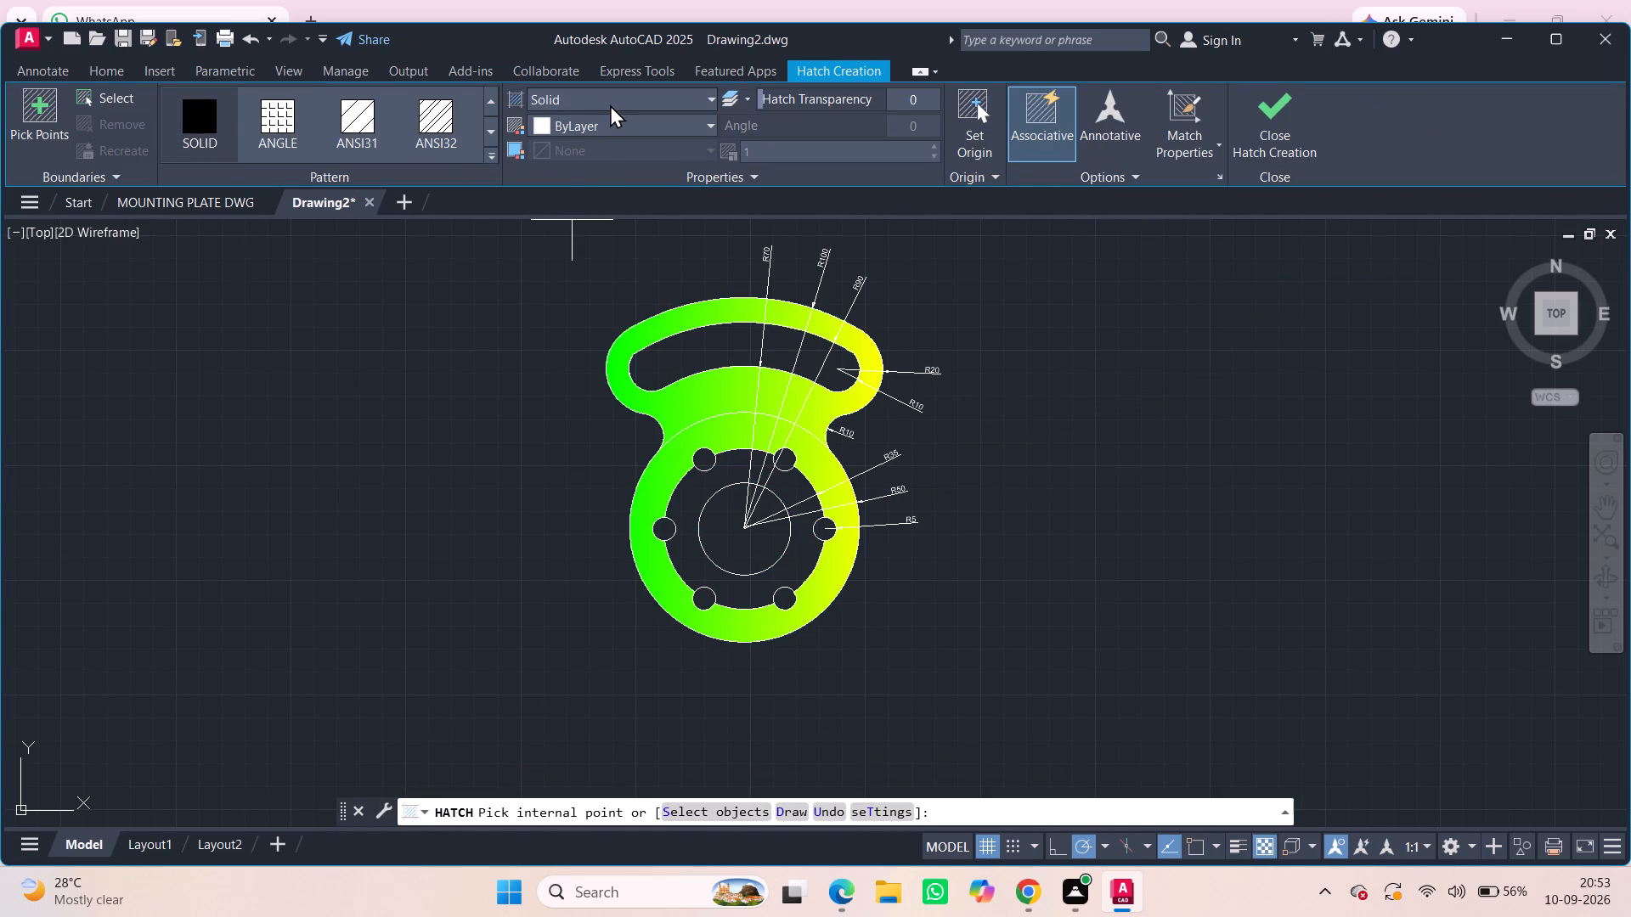
click(613, 100)
click(609, 149)
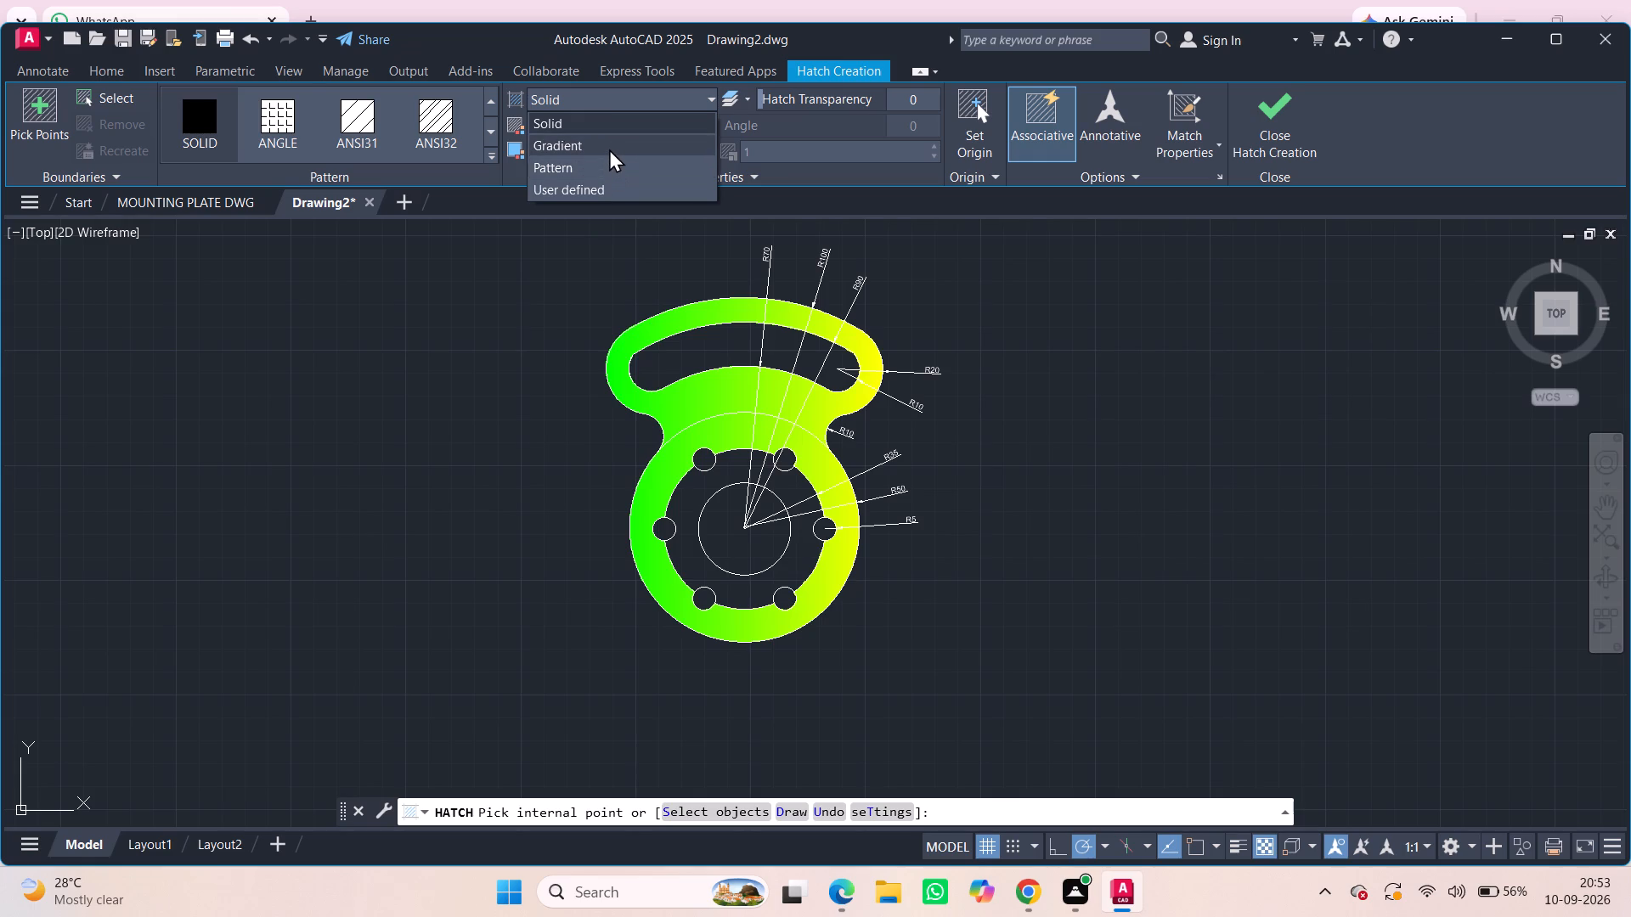
click(595, 117)
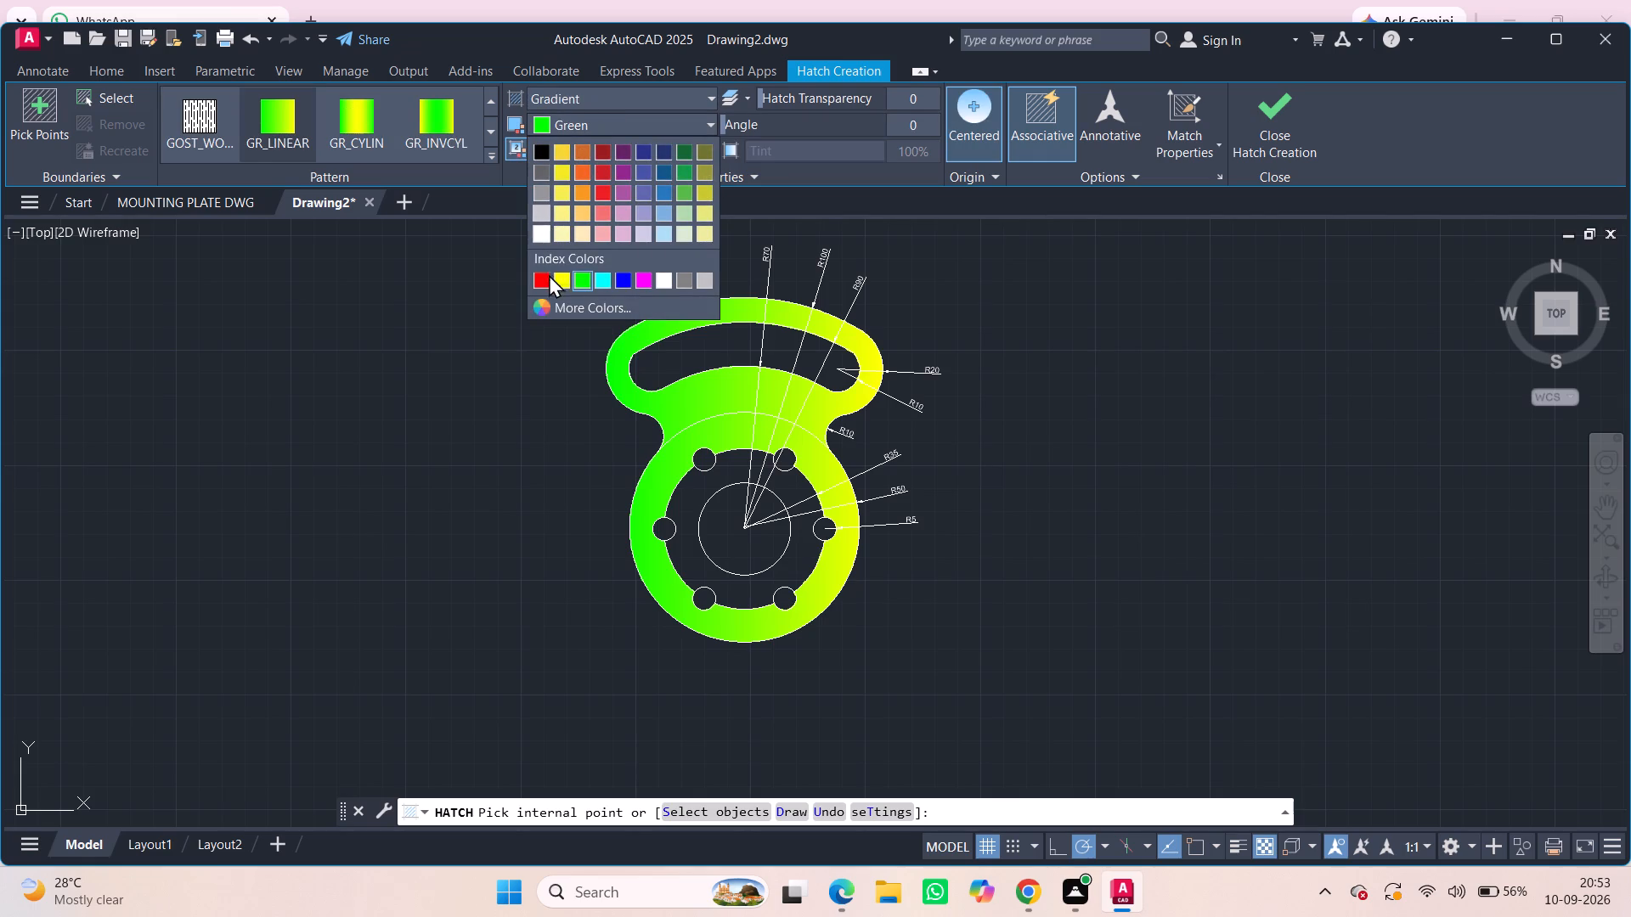
click(539, 284)
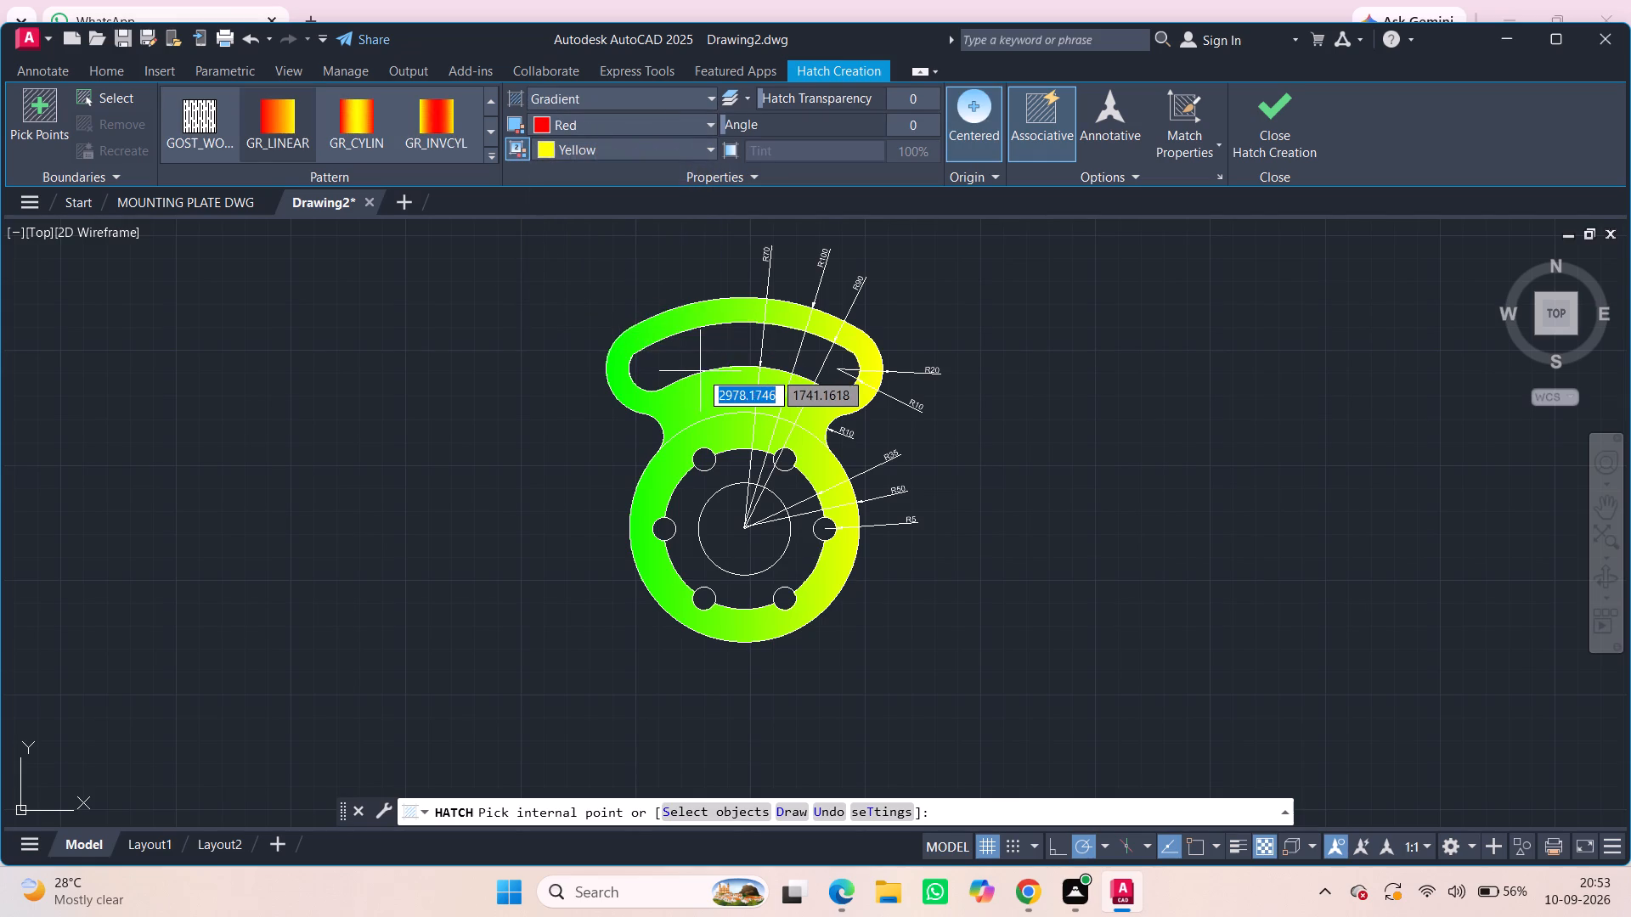
click(739, 520)
drag(702, 456, 782, 462)
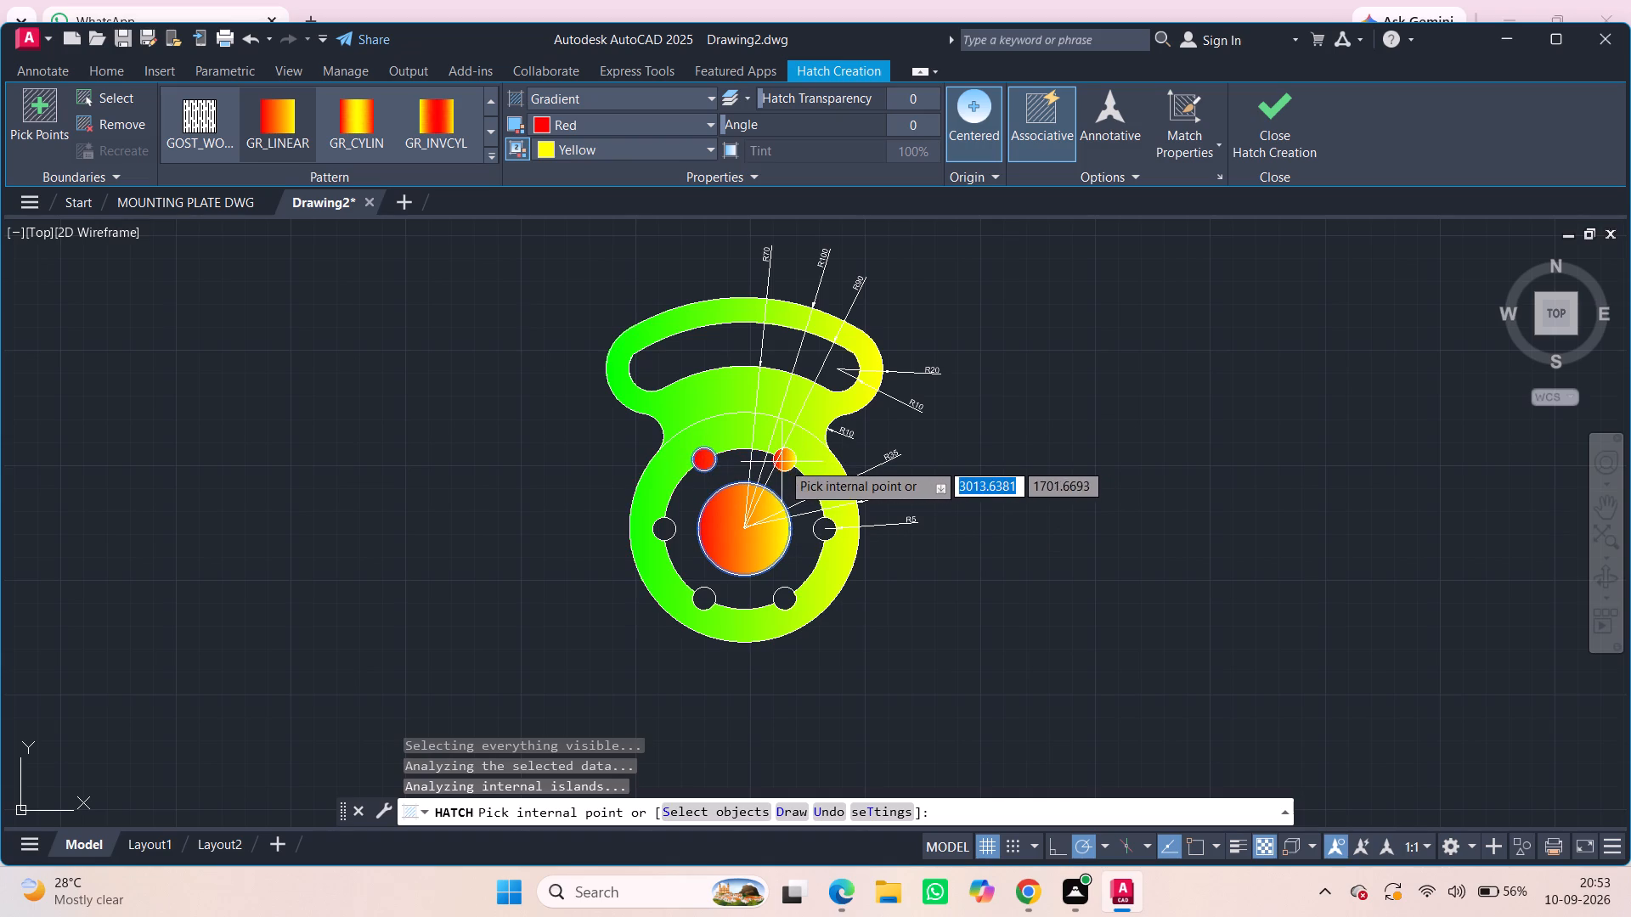
click(782, 462)
click(821, 532)
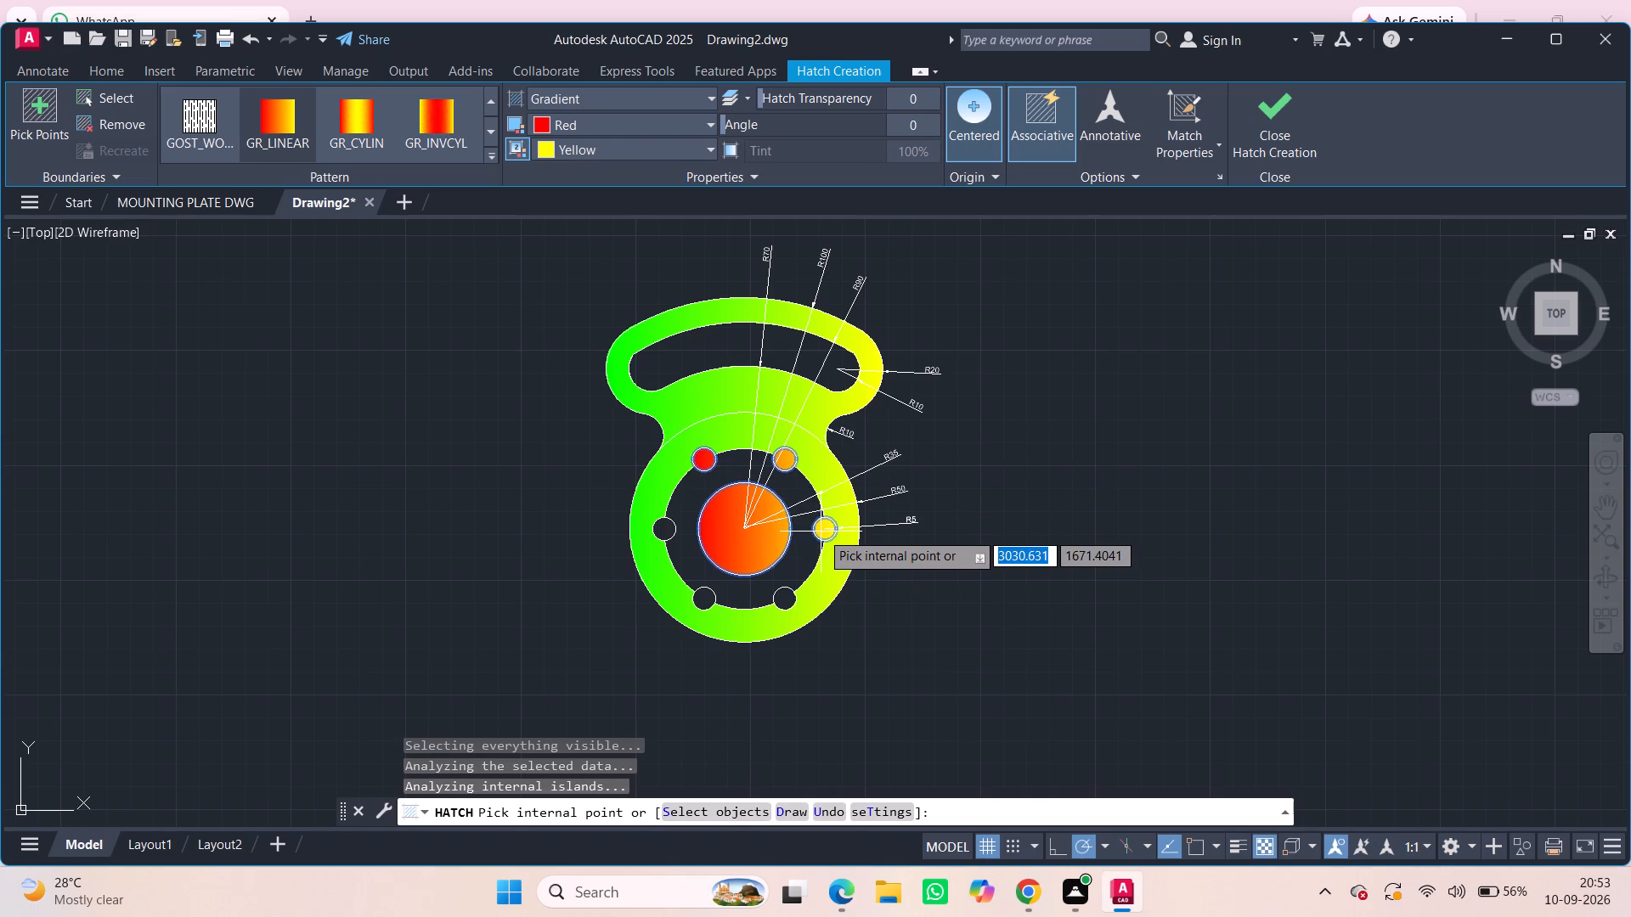
click(782, 596)
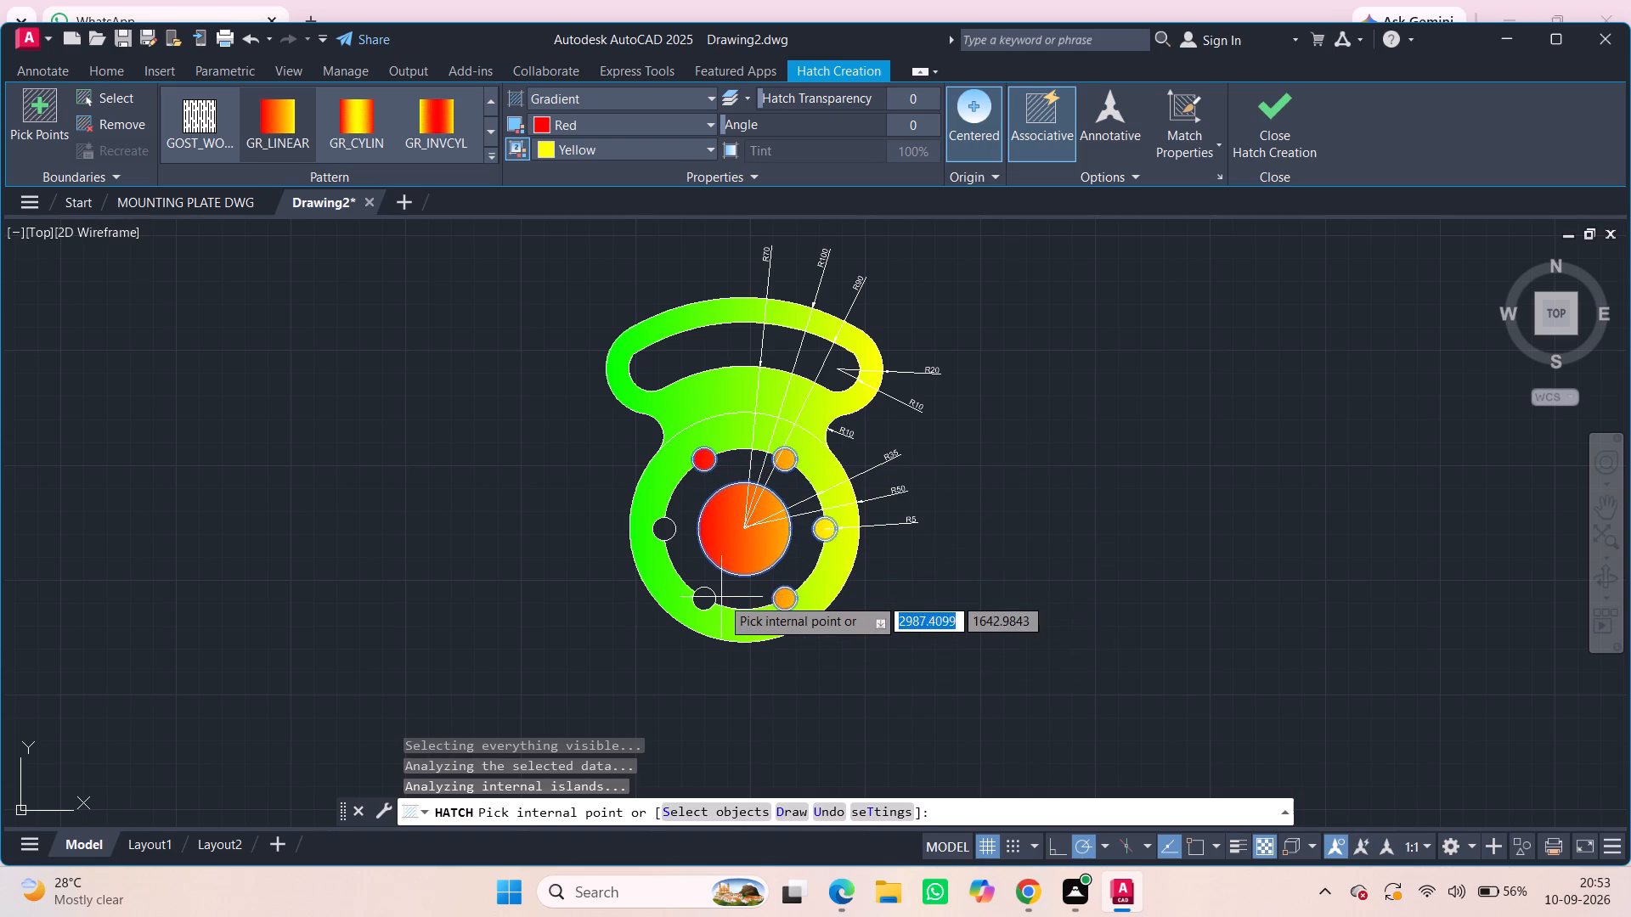
click(704, 596)
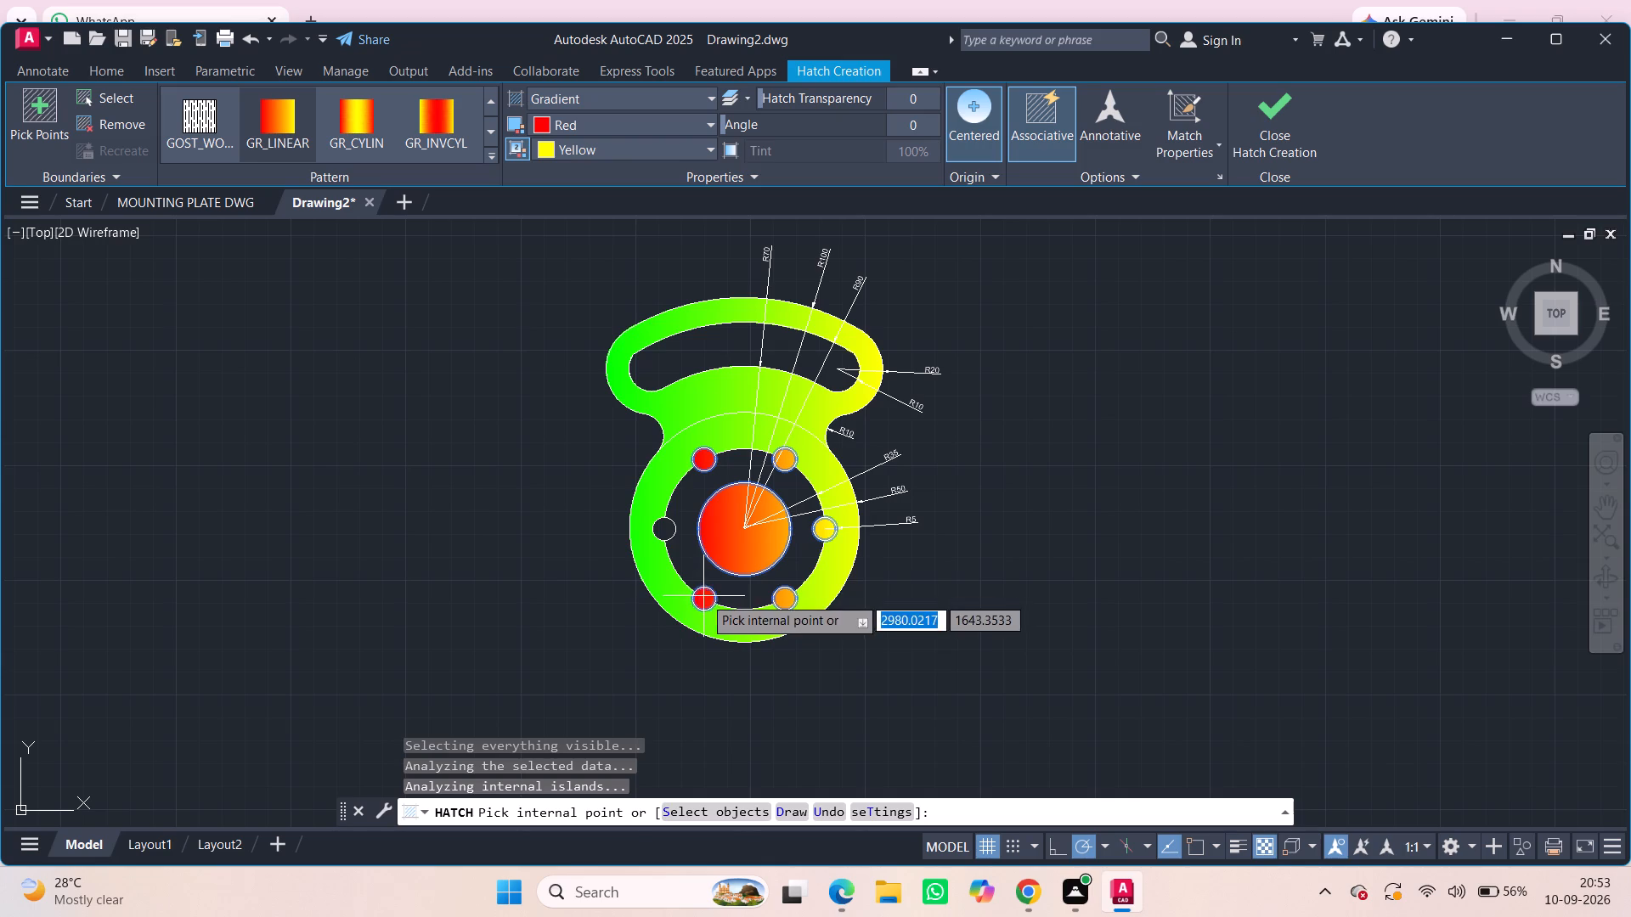
click(661, 523)
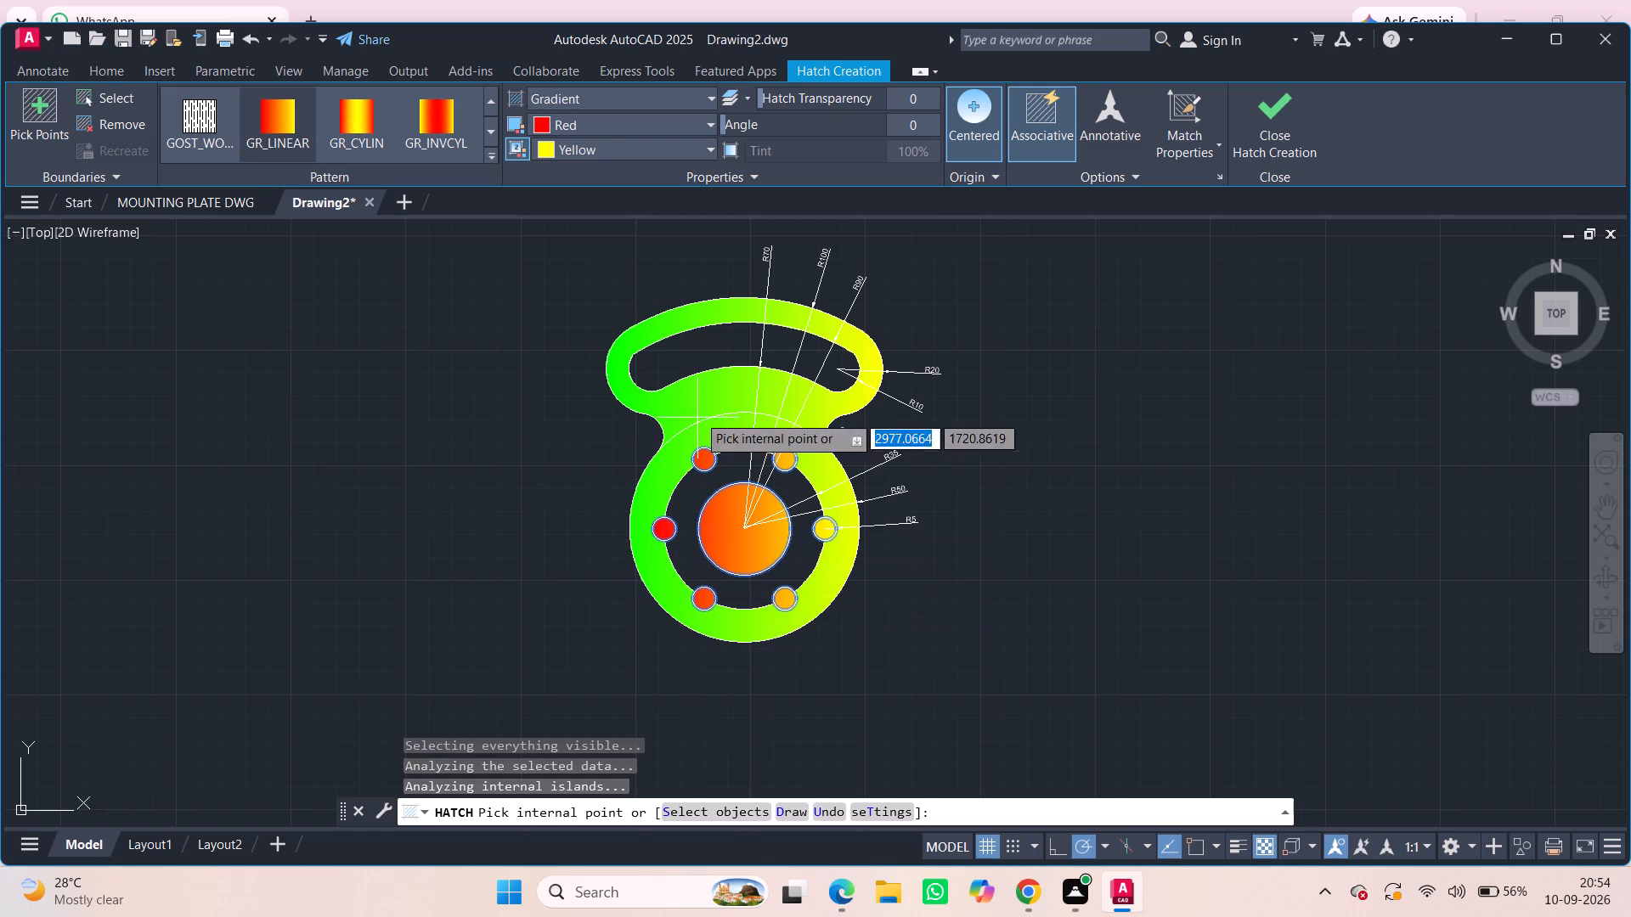
click(719, 351)
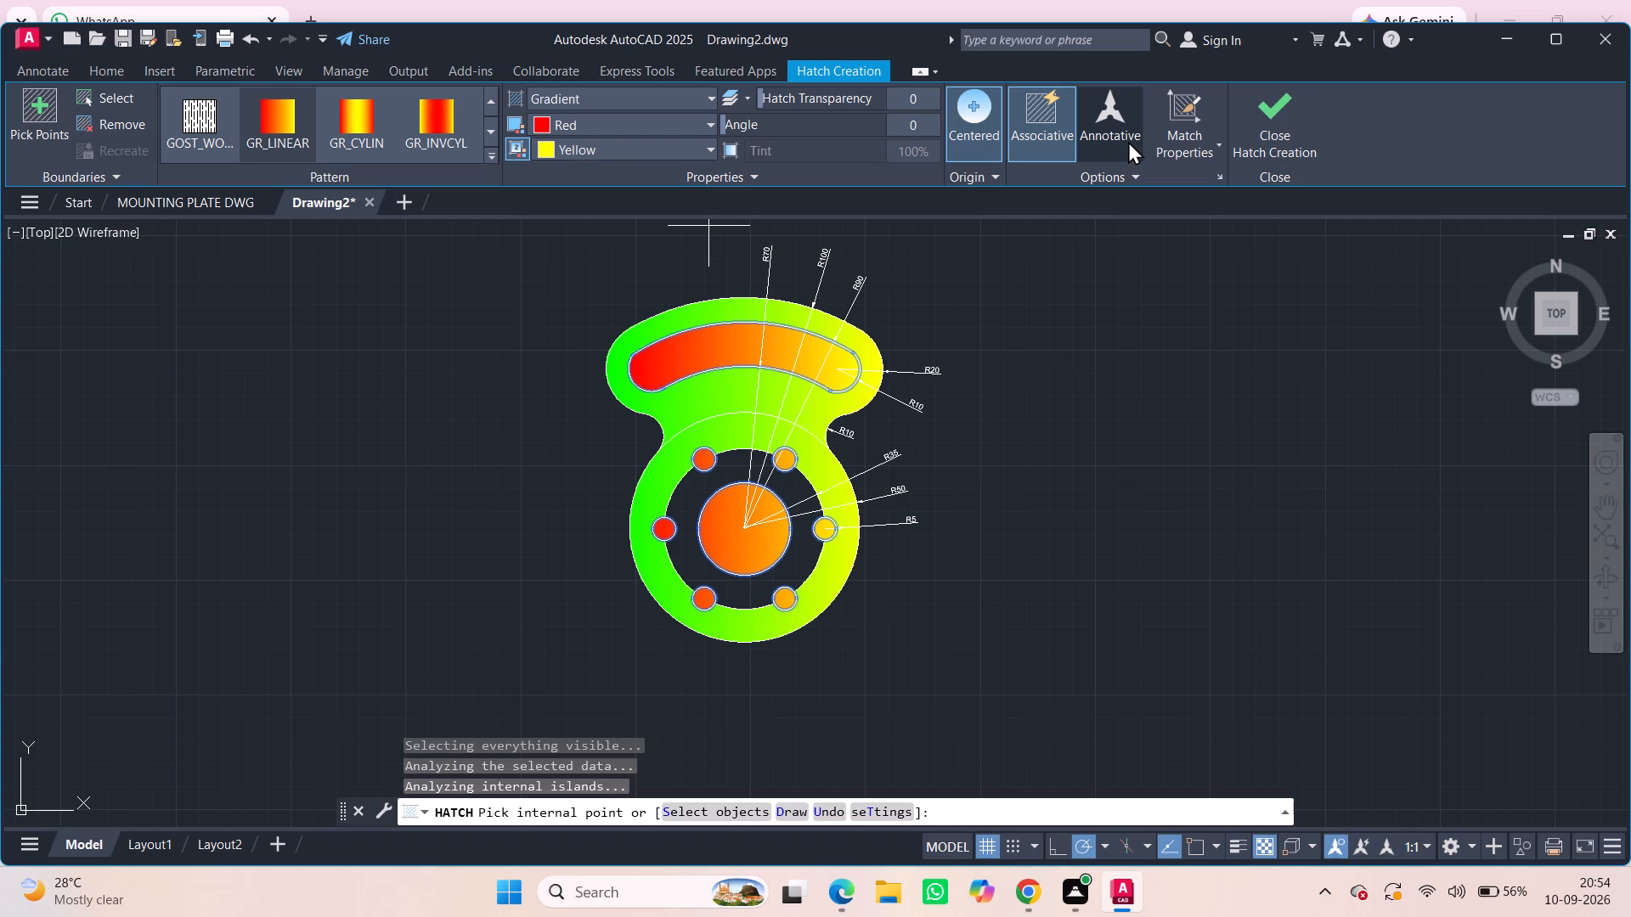
click(1280, 113)
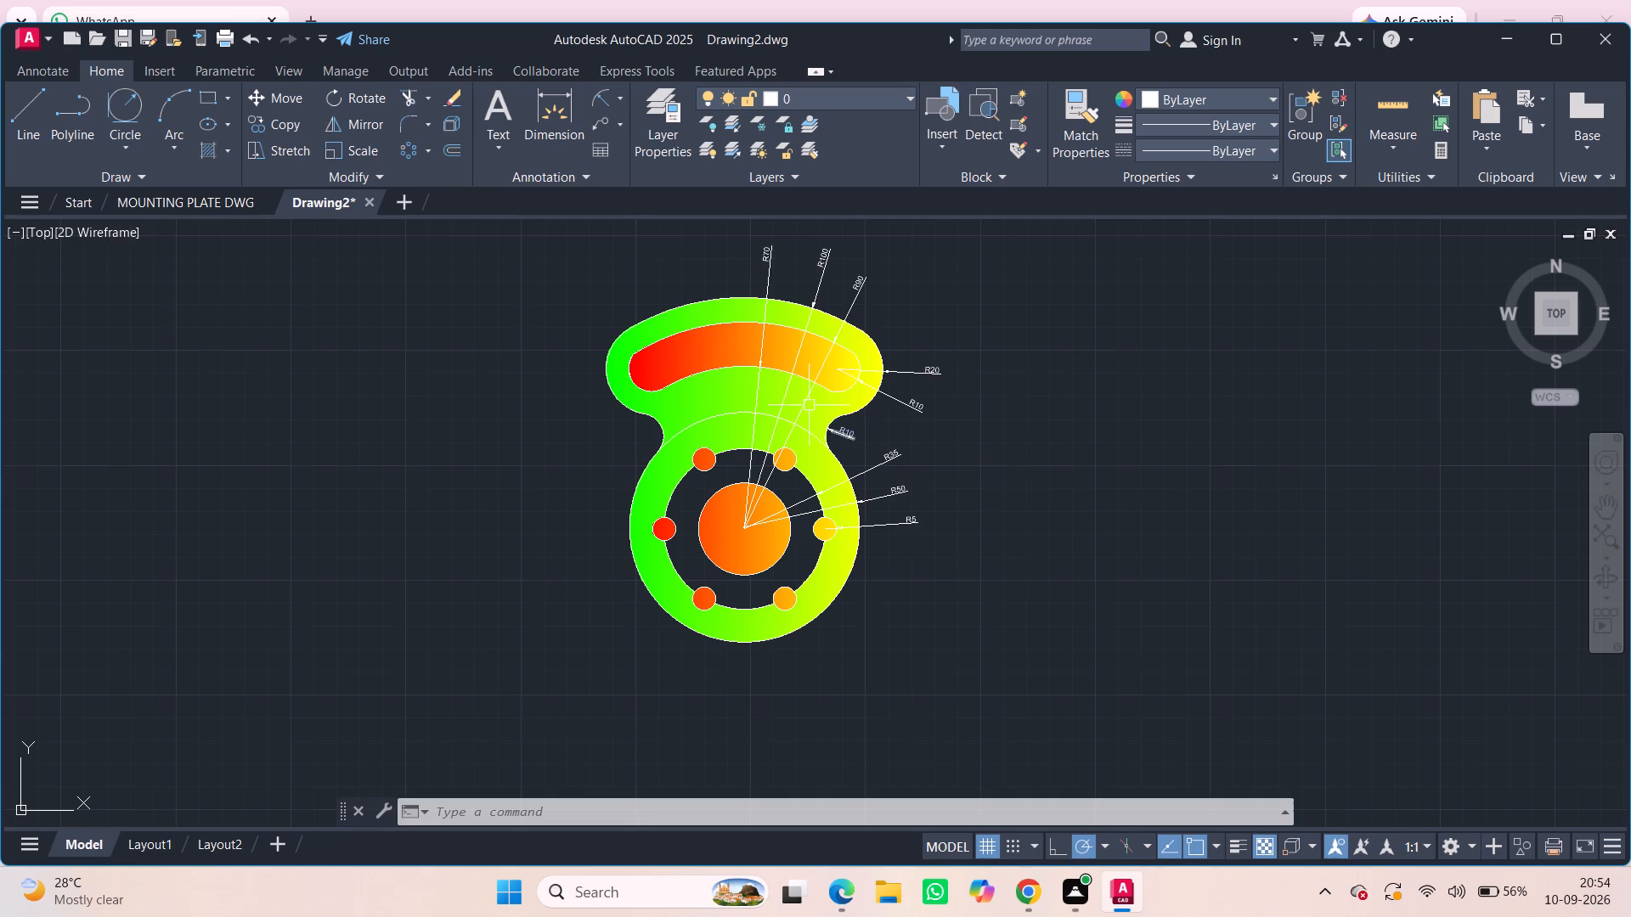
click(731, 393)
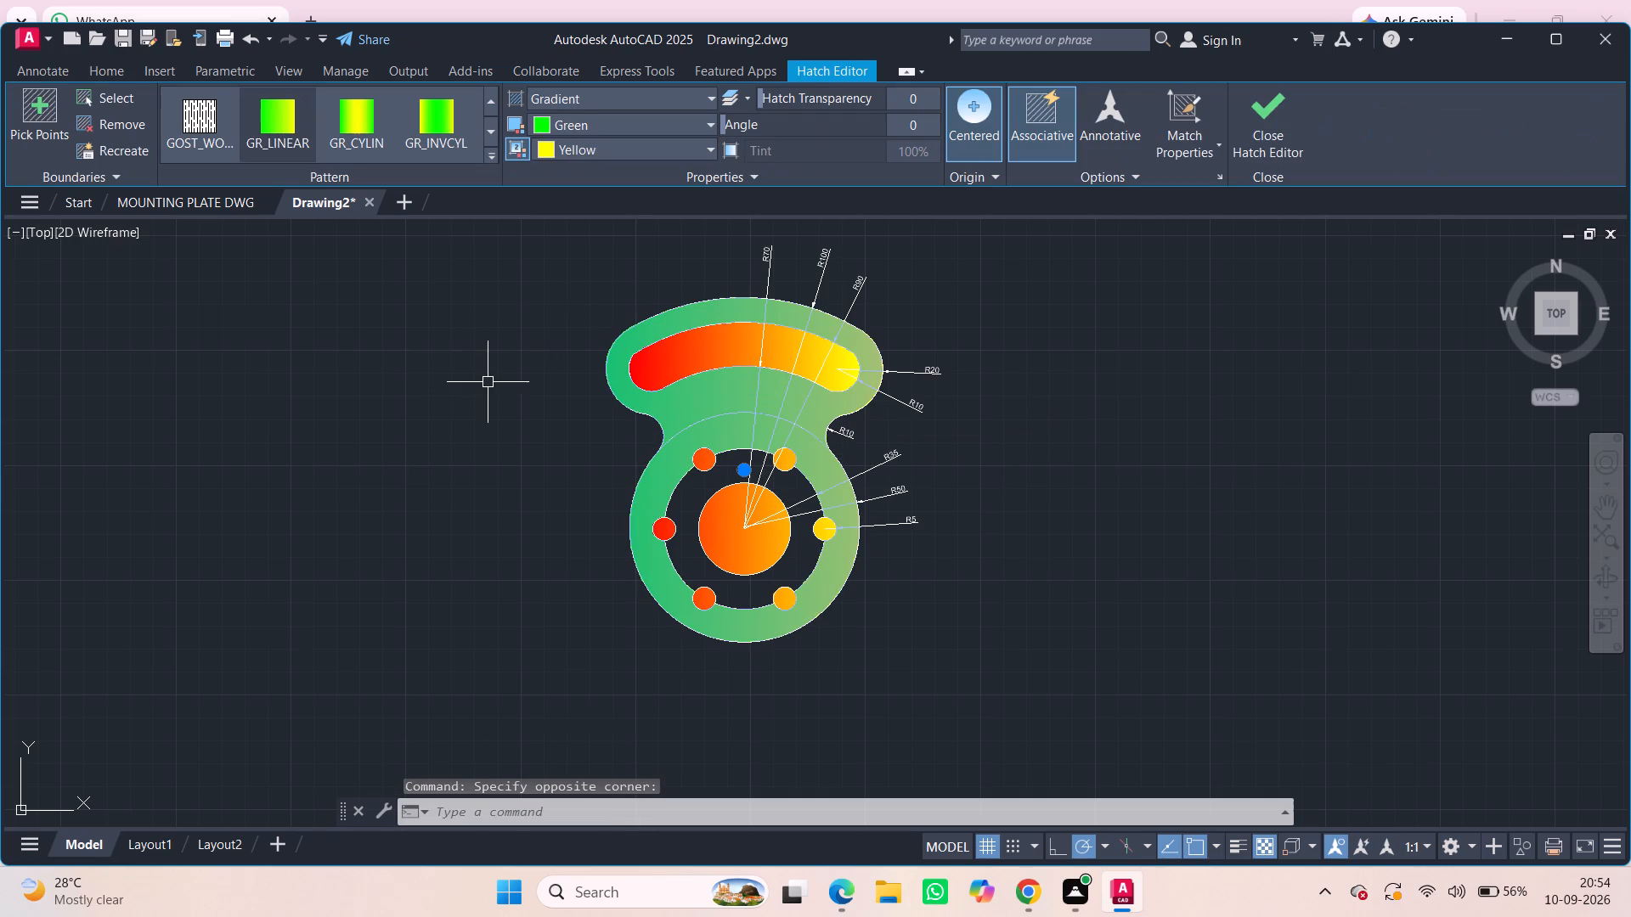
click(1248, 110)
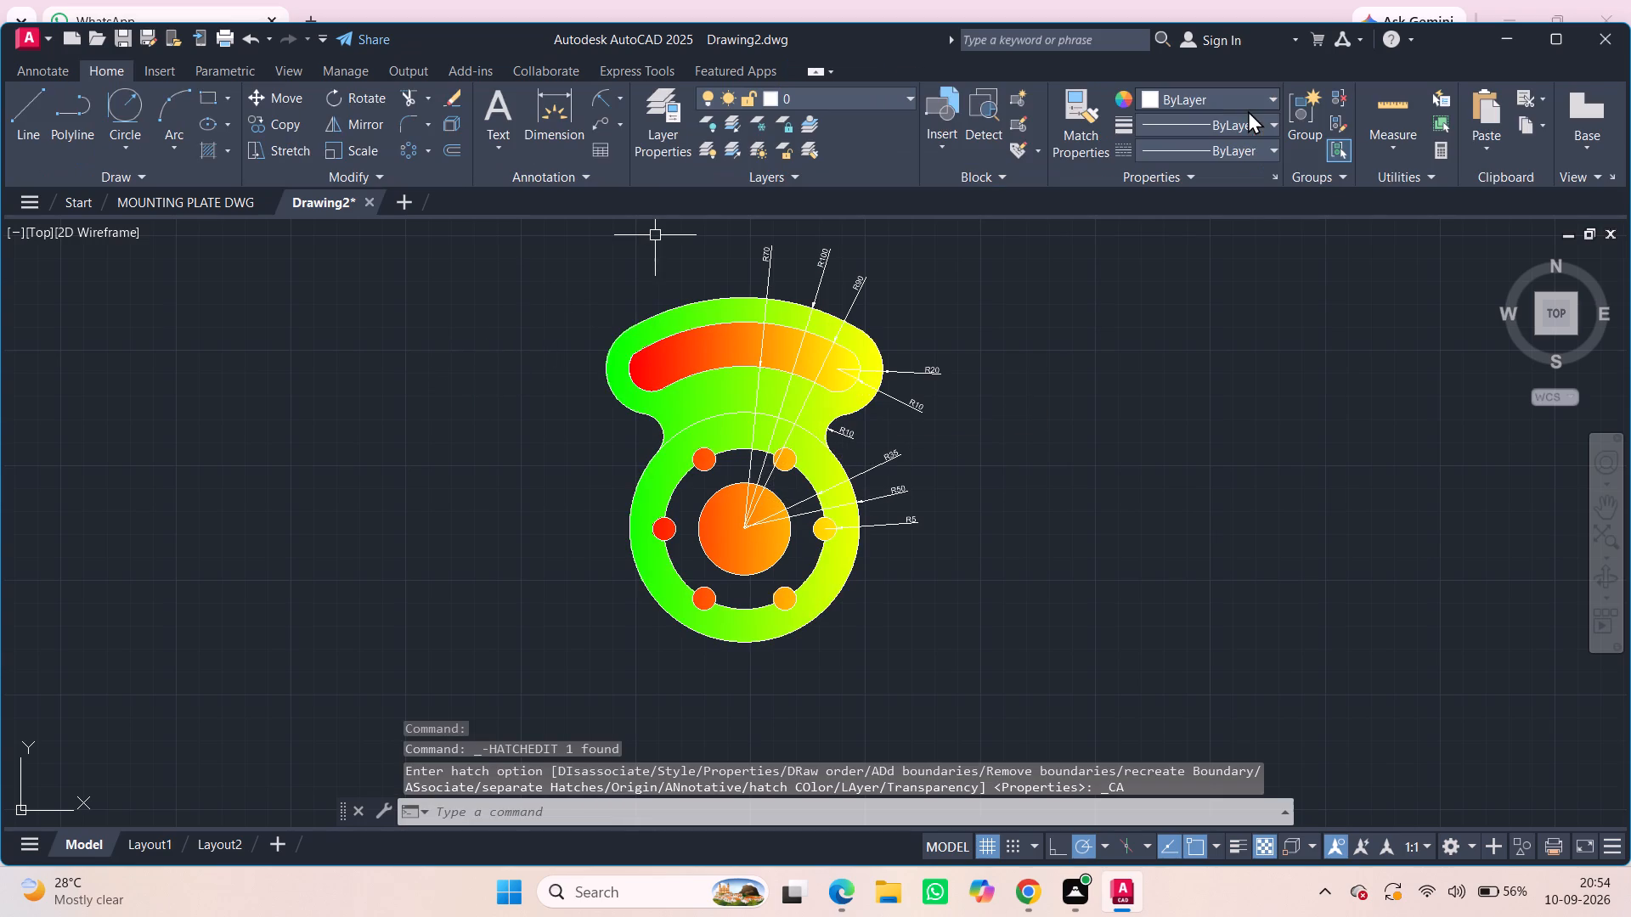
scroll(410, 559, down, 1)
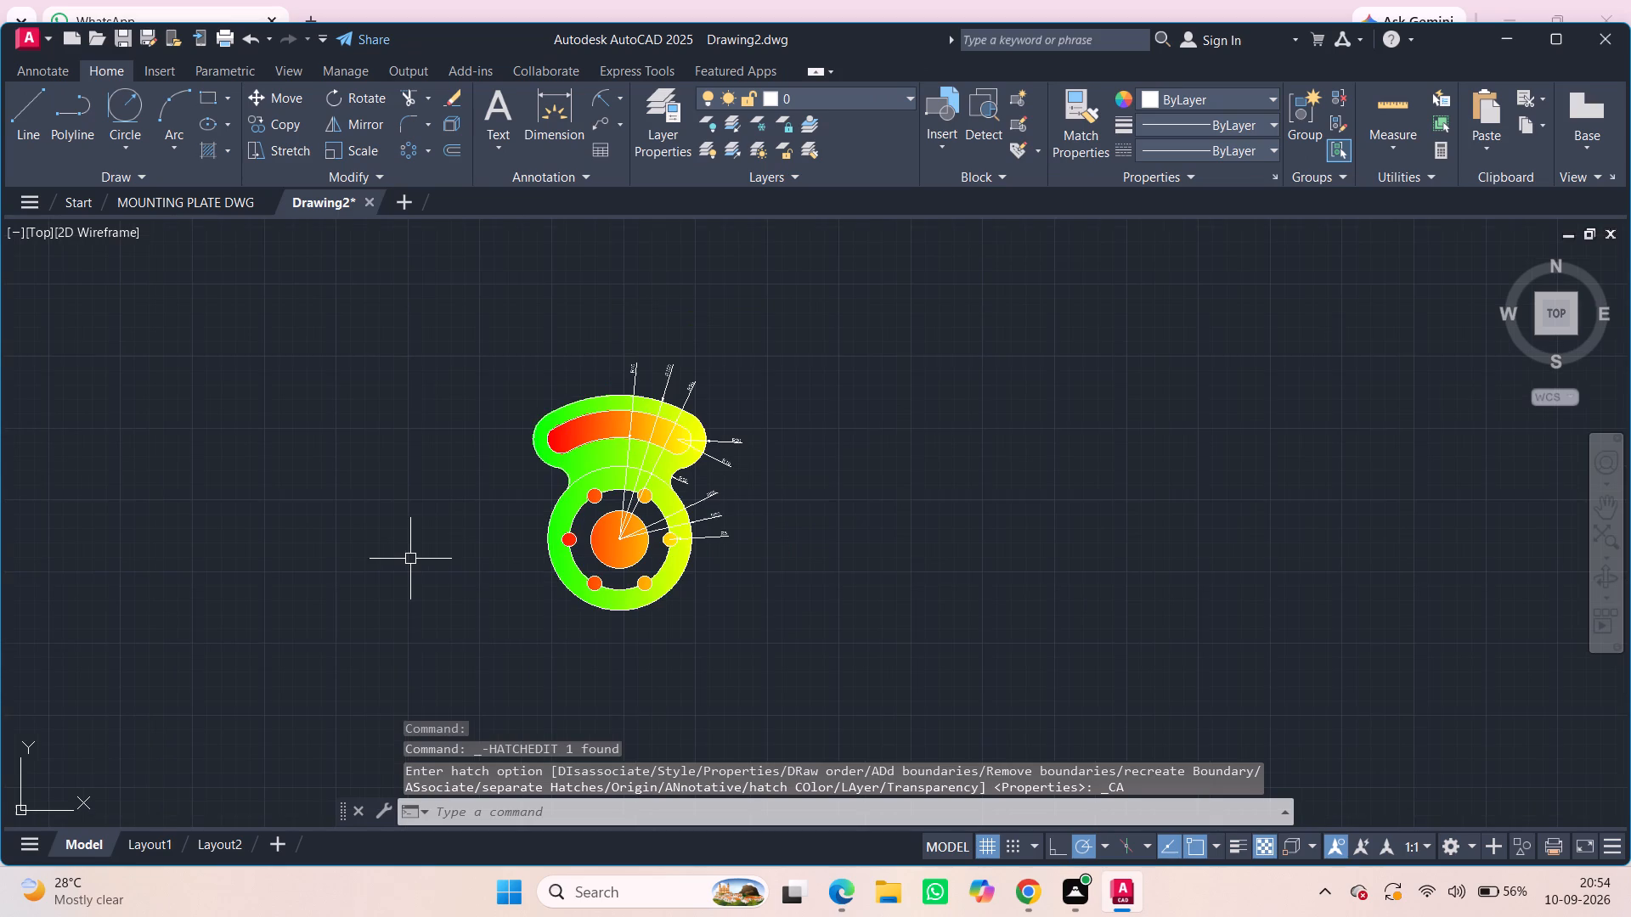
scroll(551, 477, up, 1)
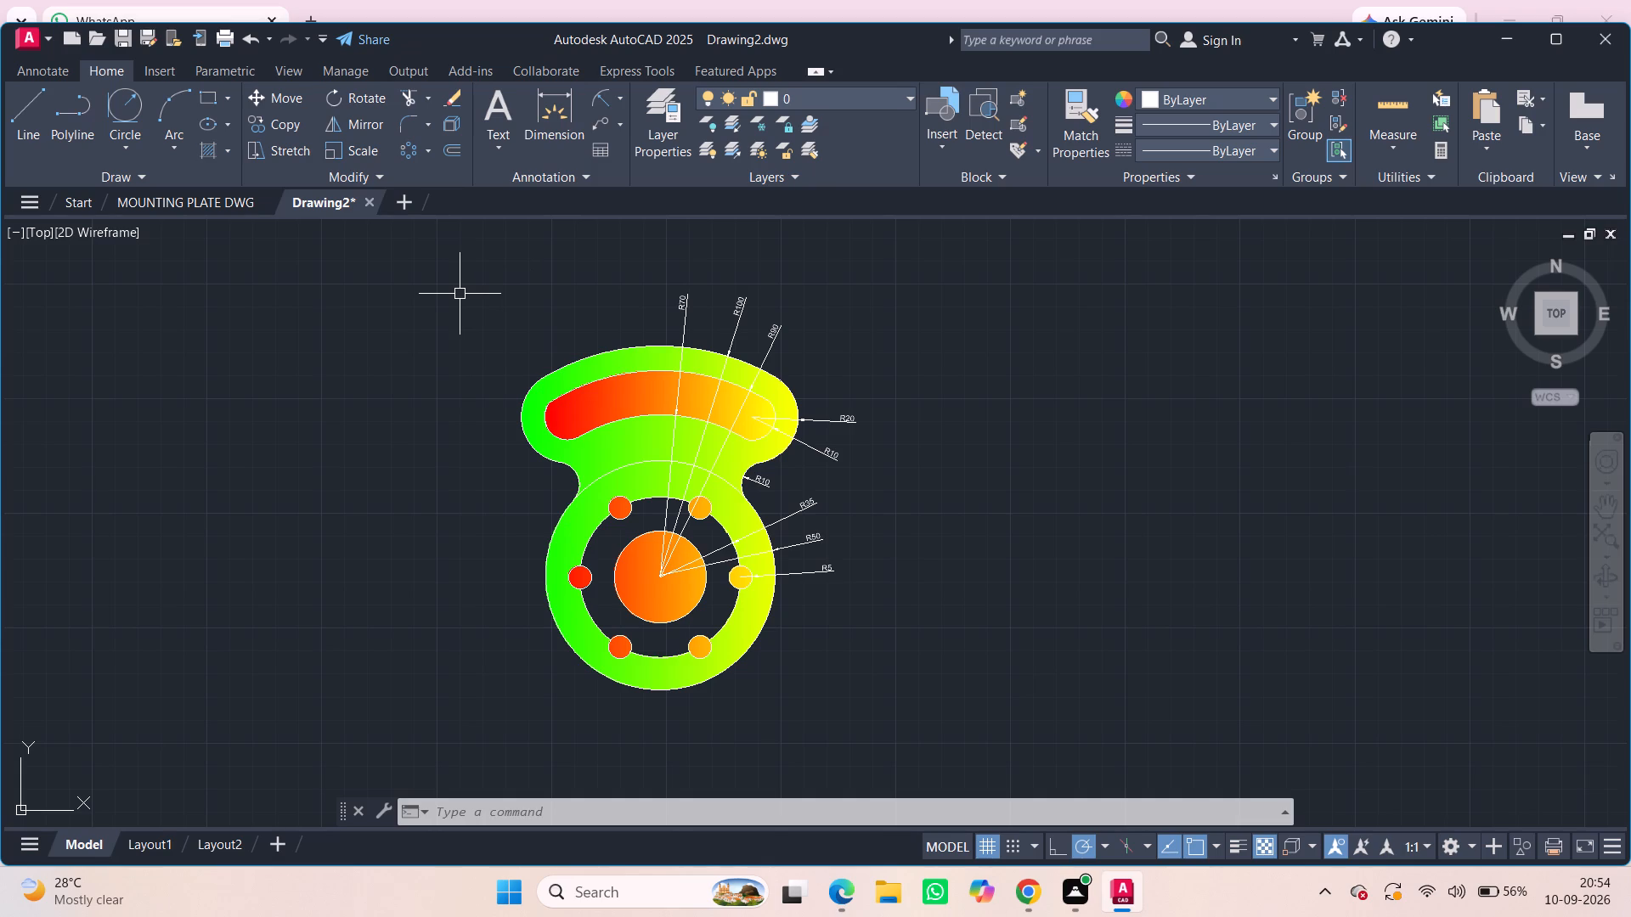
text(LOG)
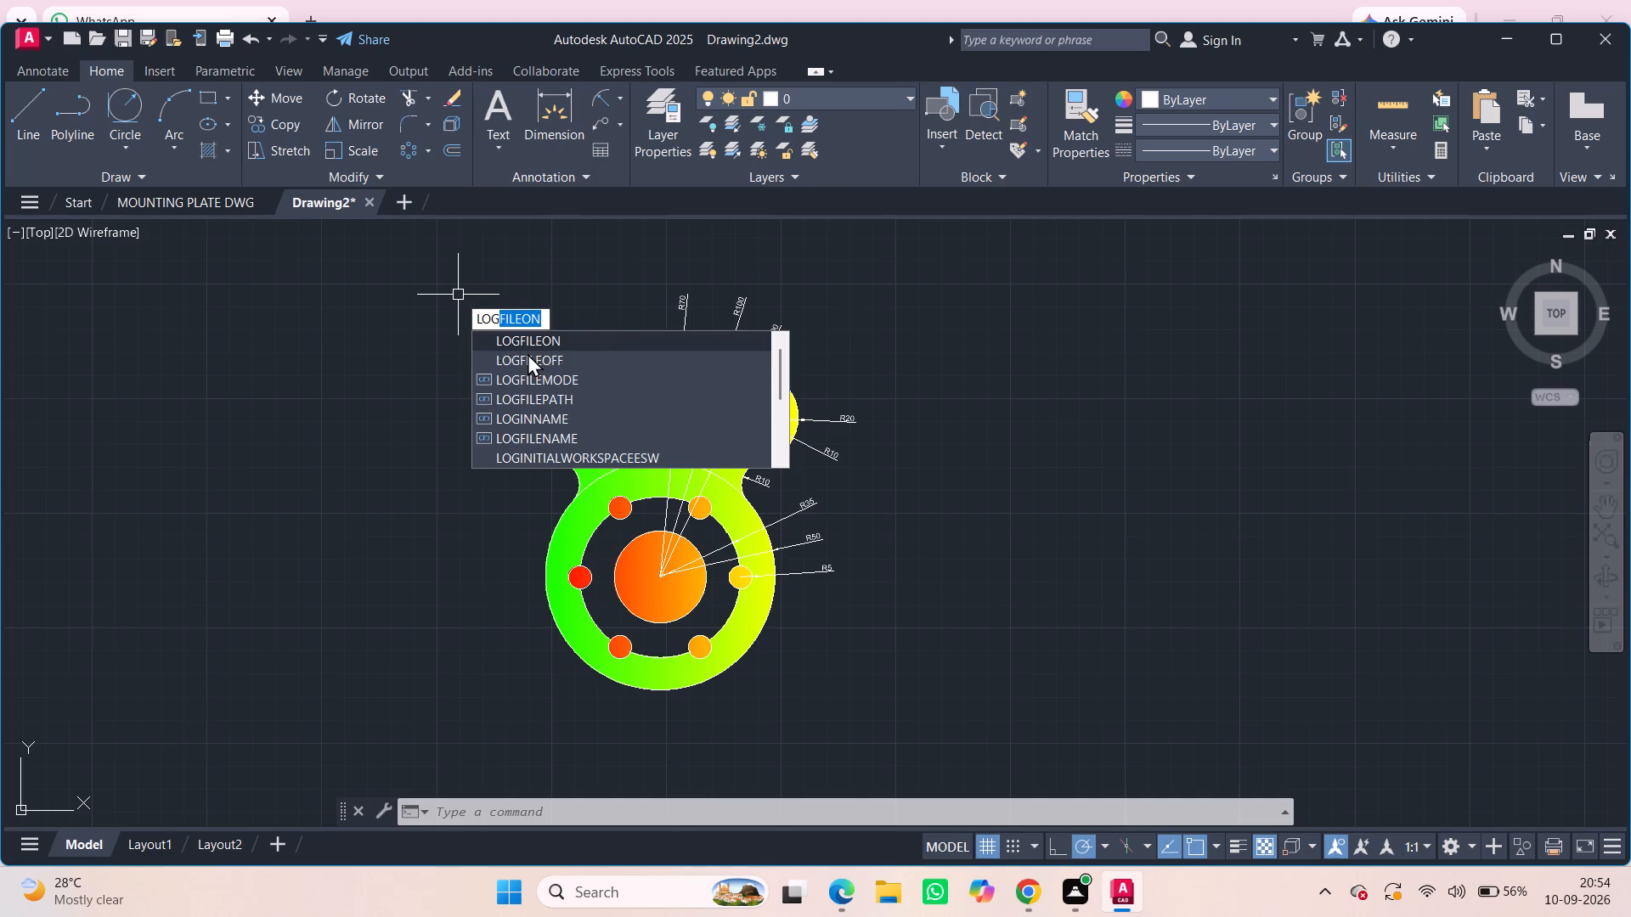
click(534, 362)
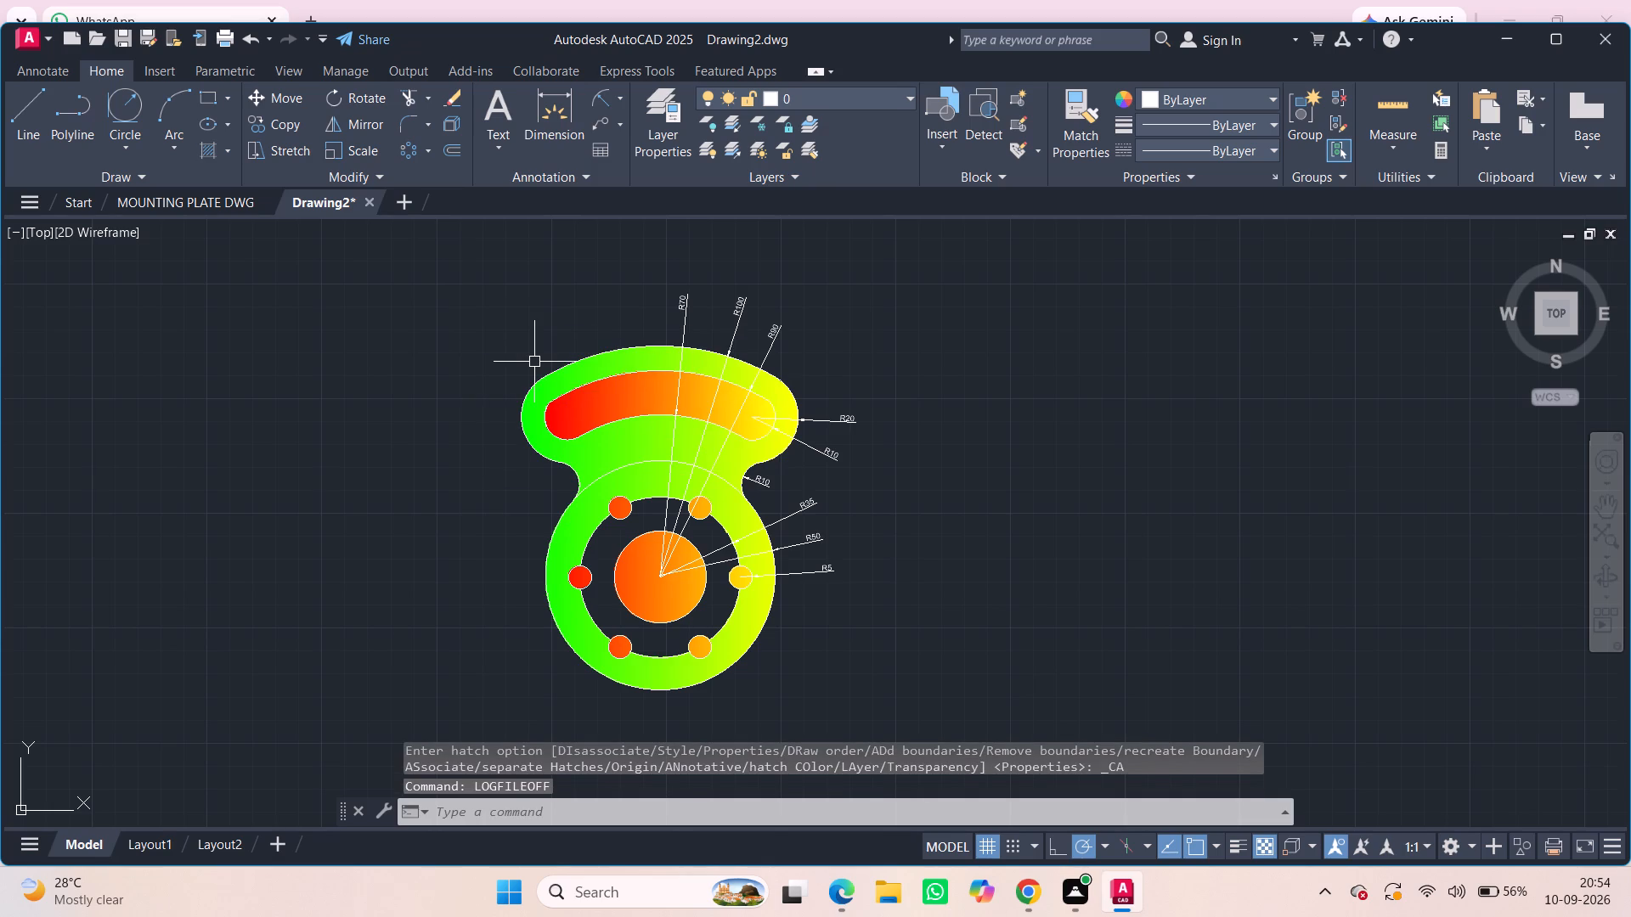
Set up a plot using DWG To PDF.pc3, a window around the whole dimensioned part, and landscape orientation, and proceed to saving.
text(PLOT)
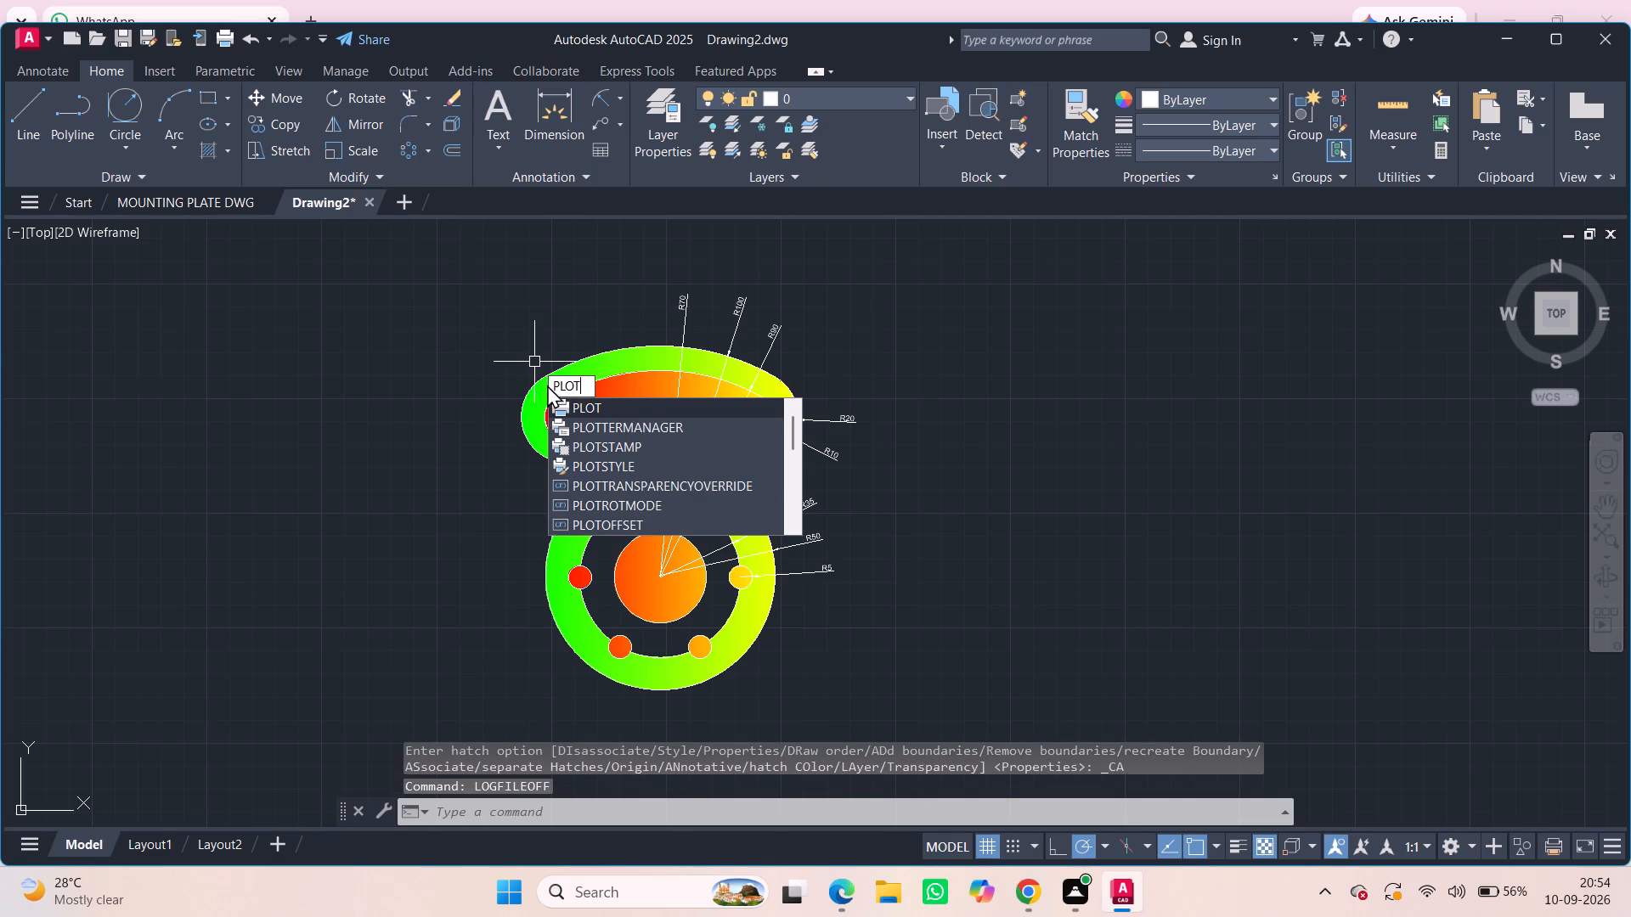
click(578, 406)
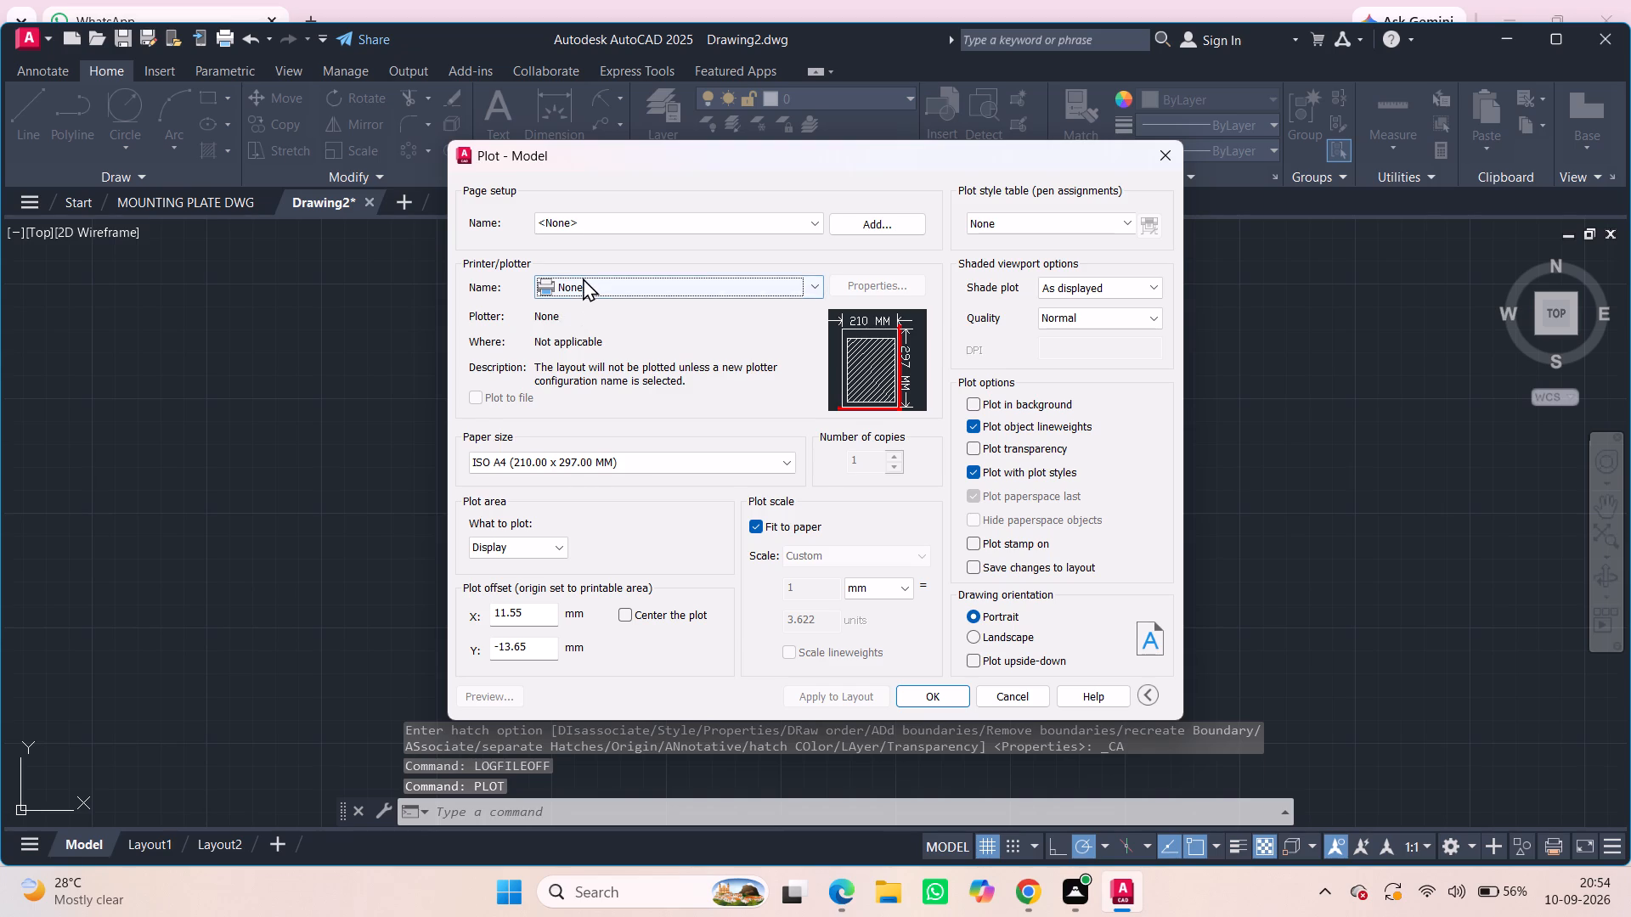
click(583, 278)
click(599, 493)
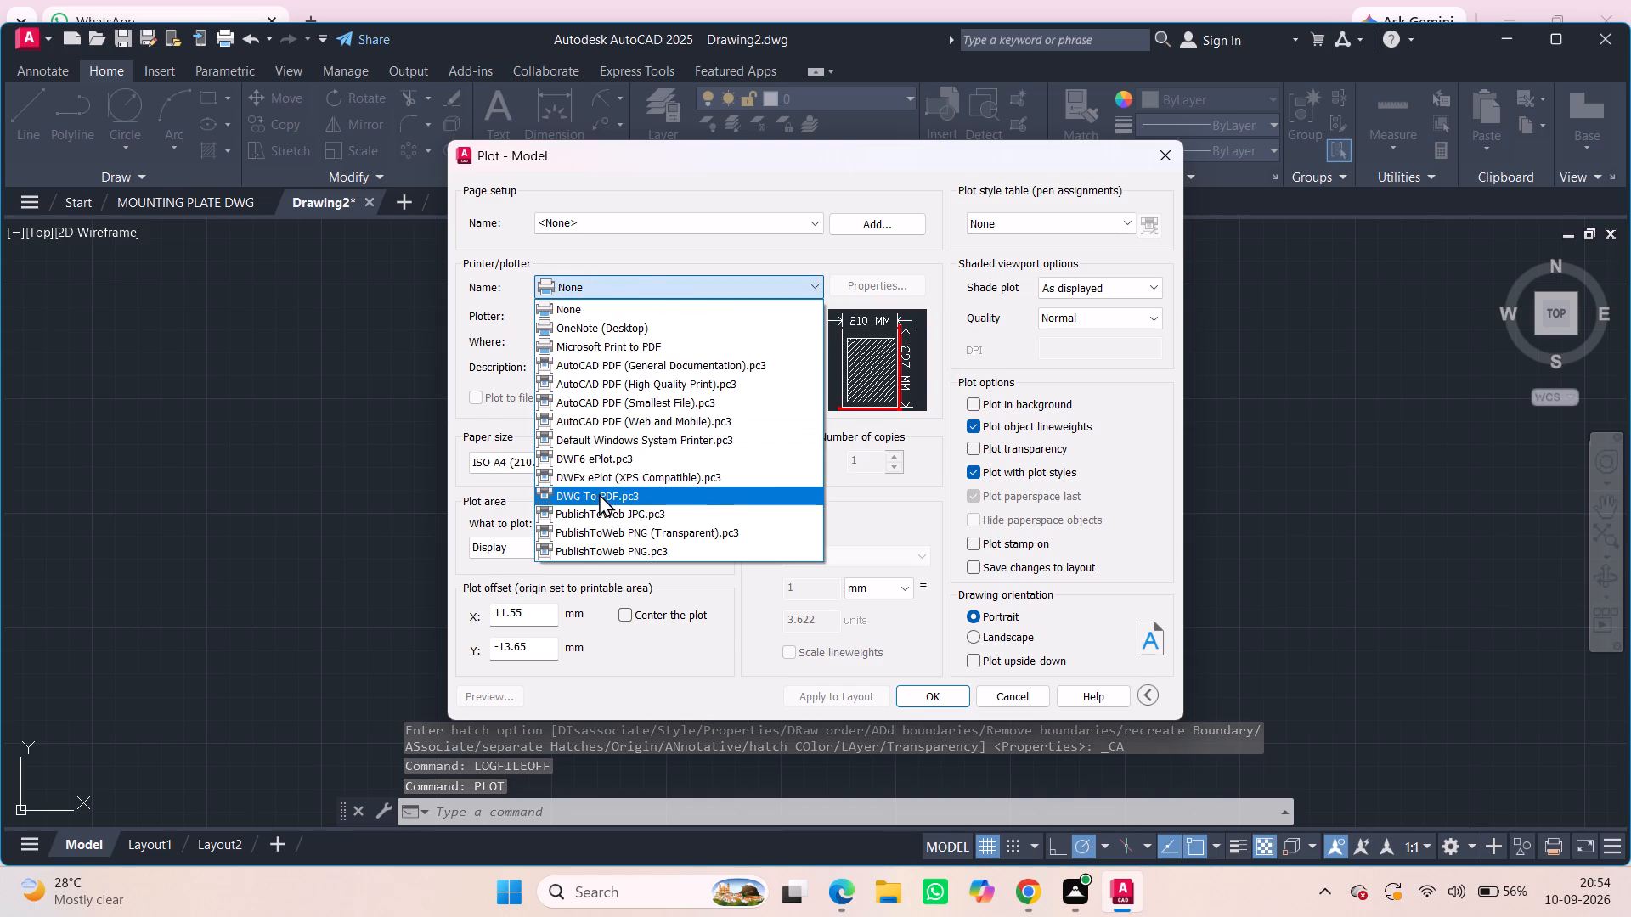
click(533, 537)
click(549, 603)
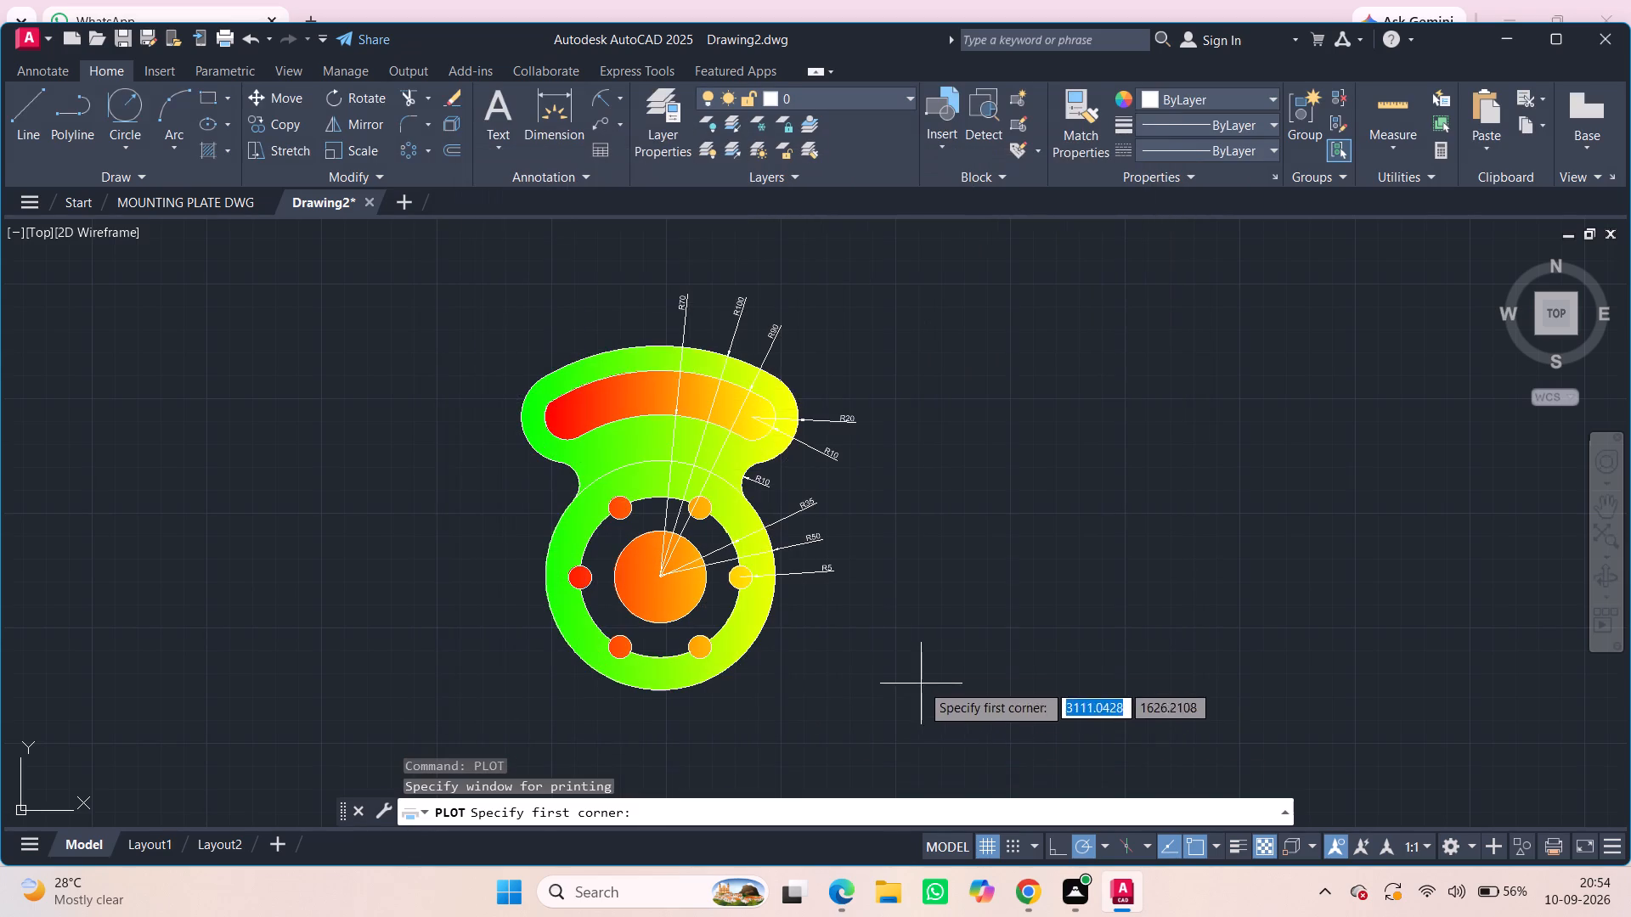
click(412, 273)
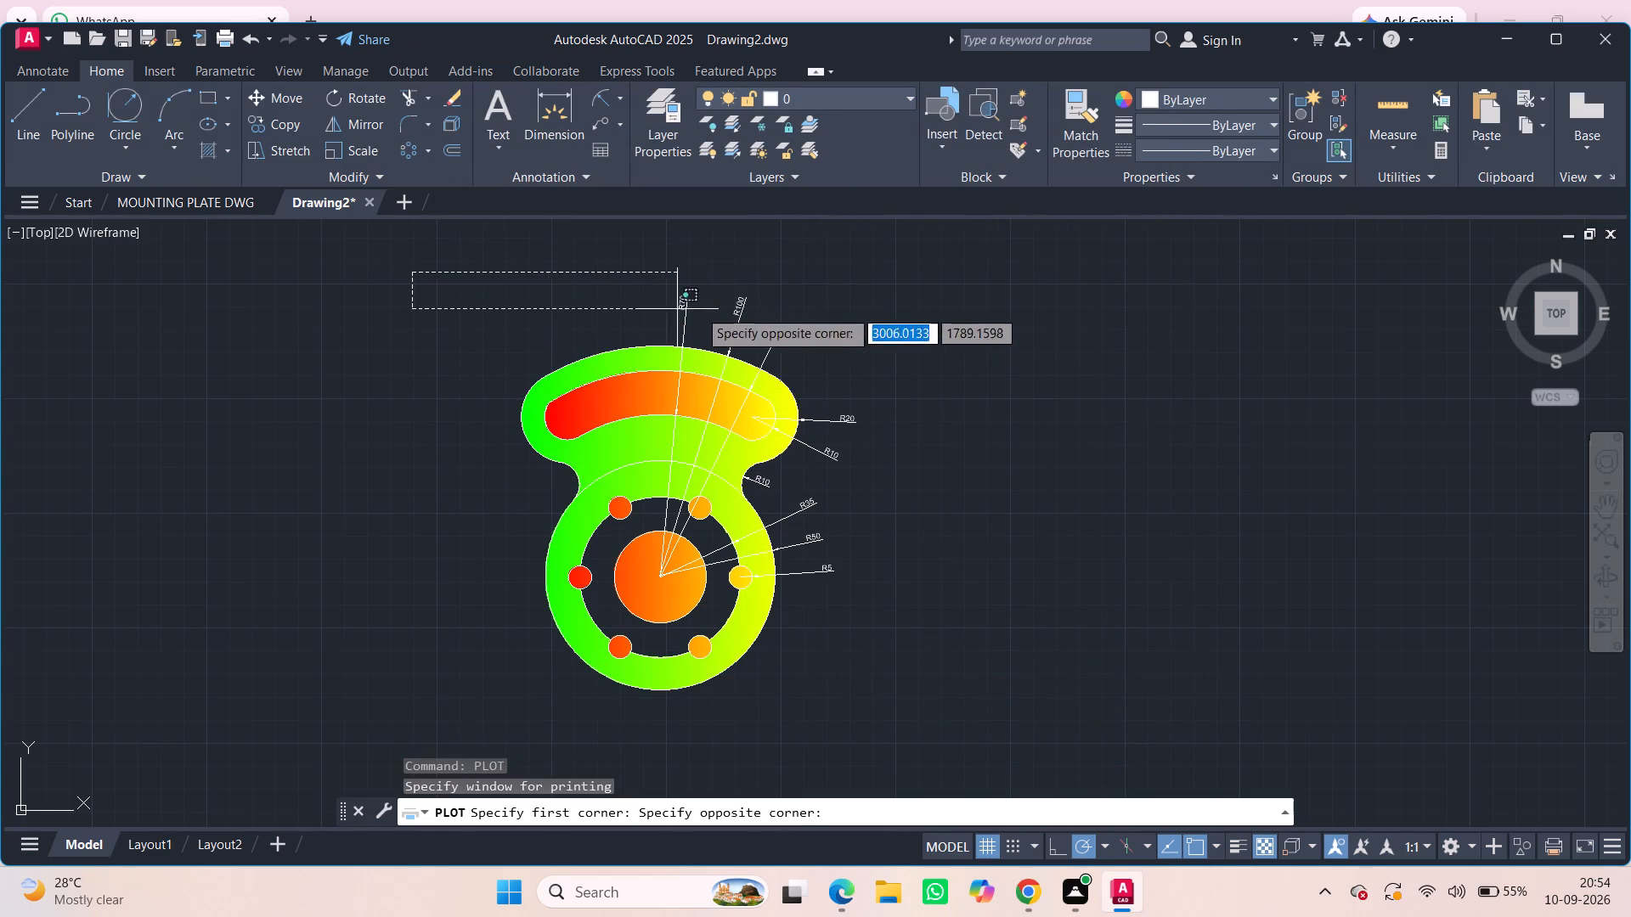
click(887, 720)
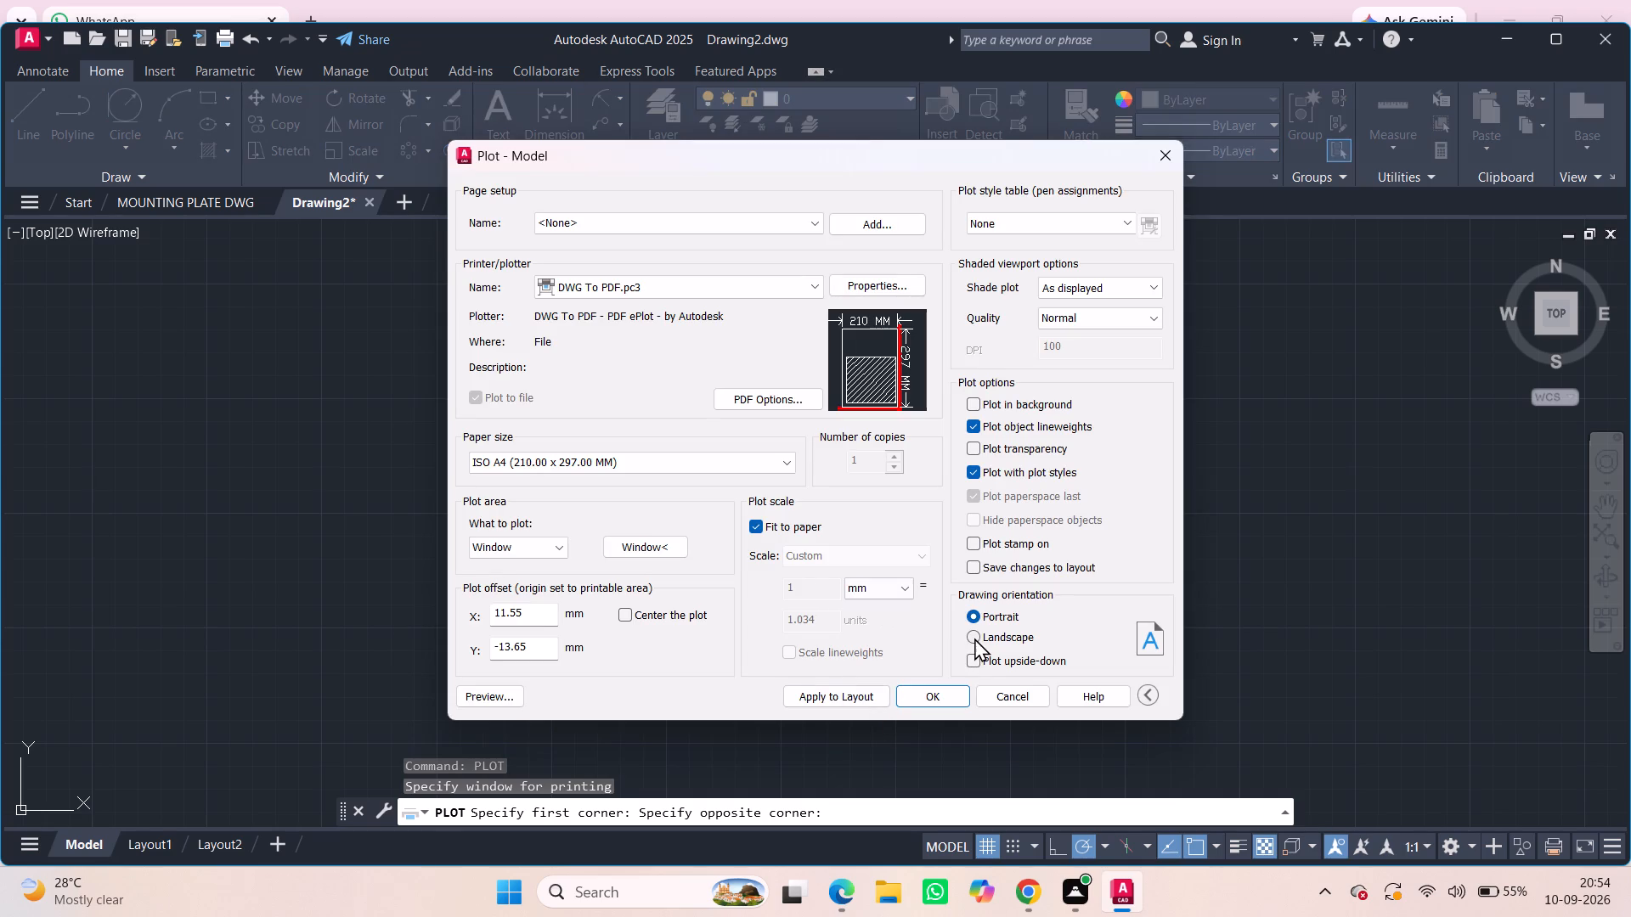
click(974, 638)
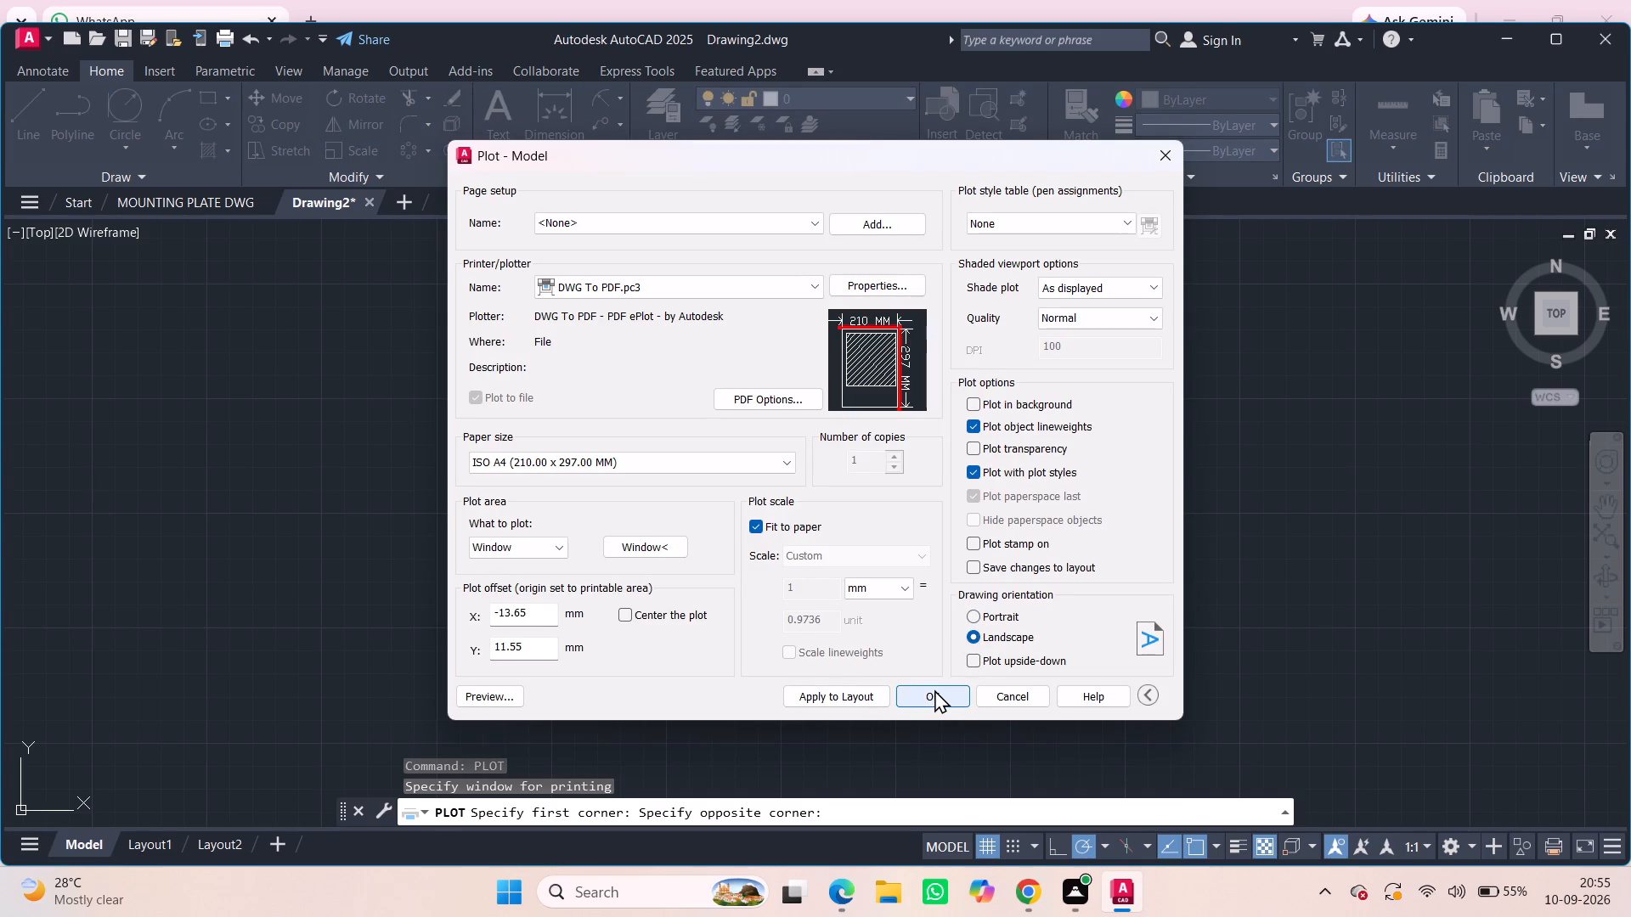
click(934, 689)
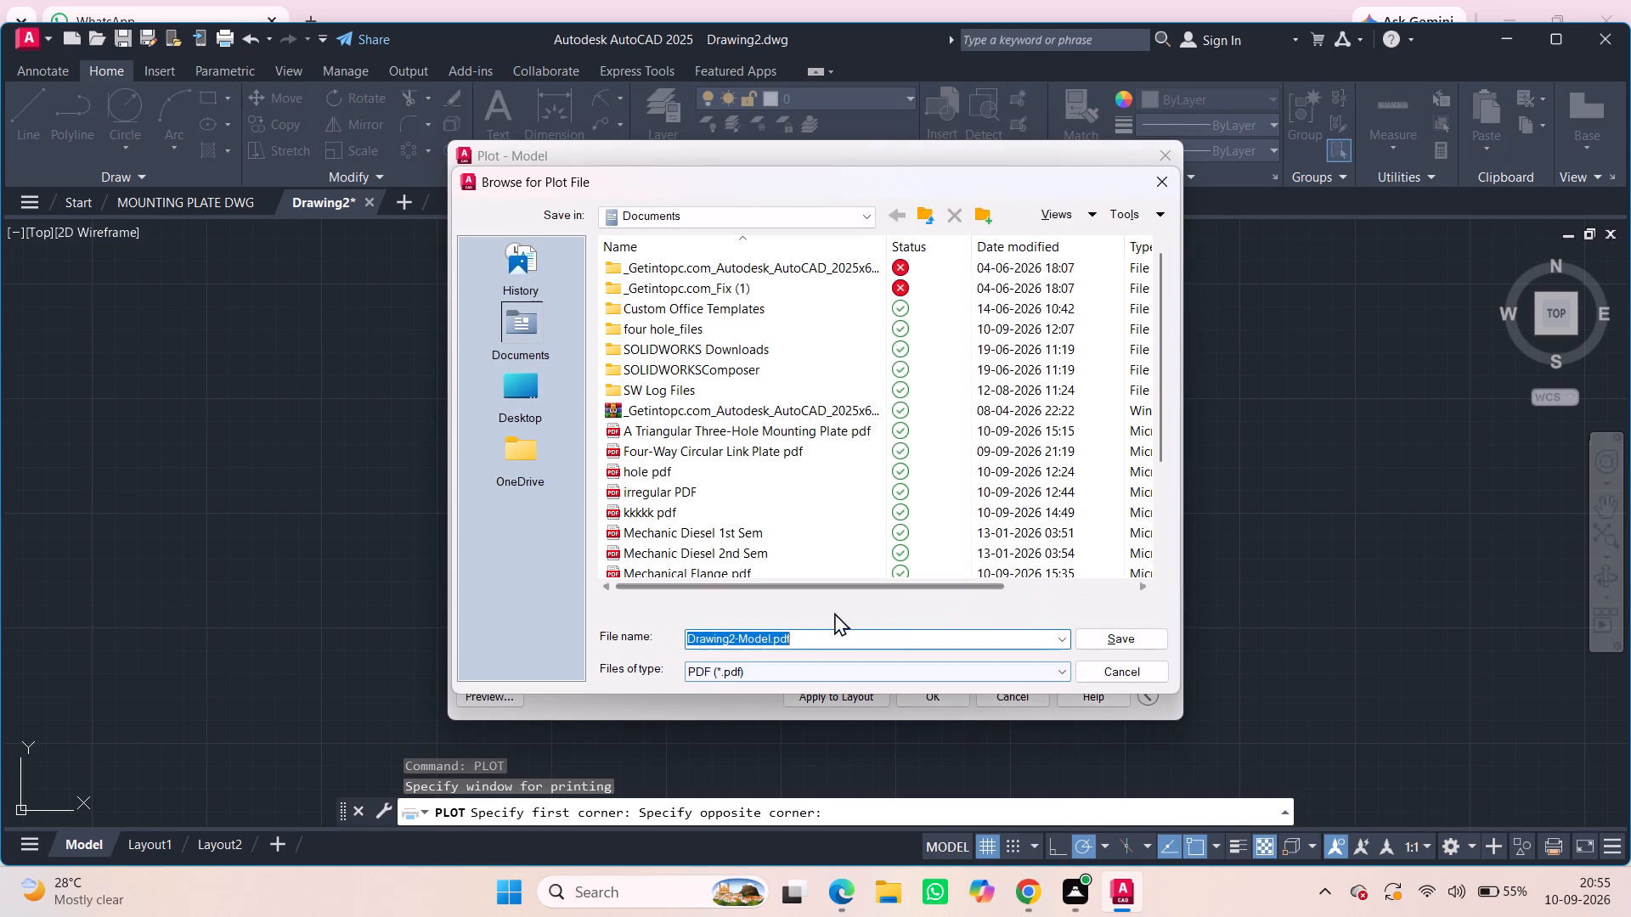
Save the plot in Documents as SIX BOLT HOLES PDF, and return from the opened PDF to the drawing.
key(BackSpace)
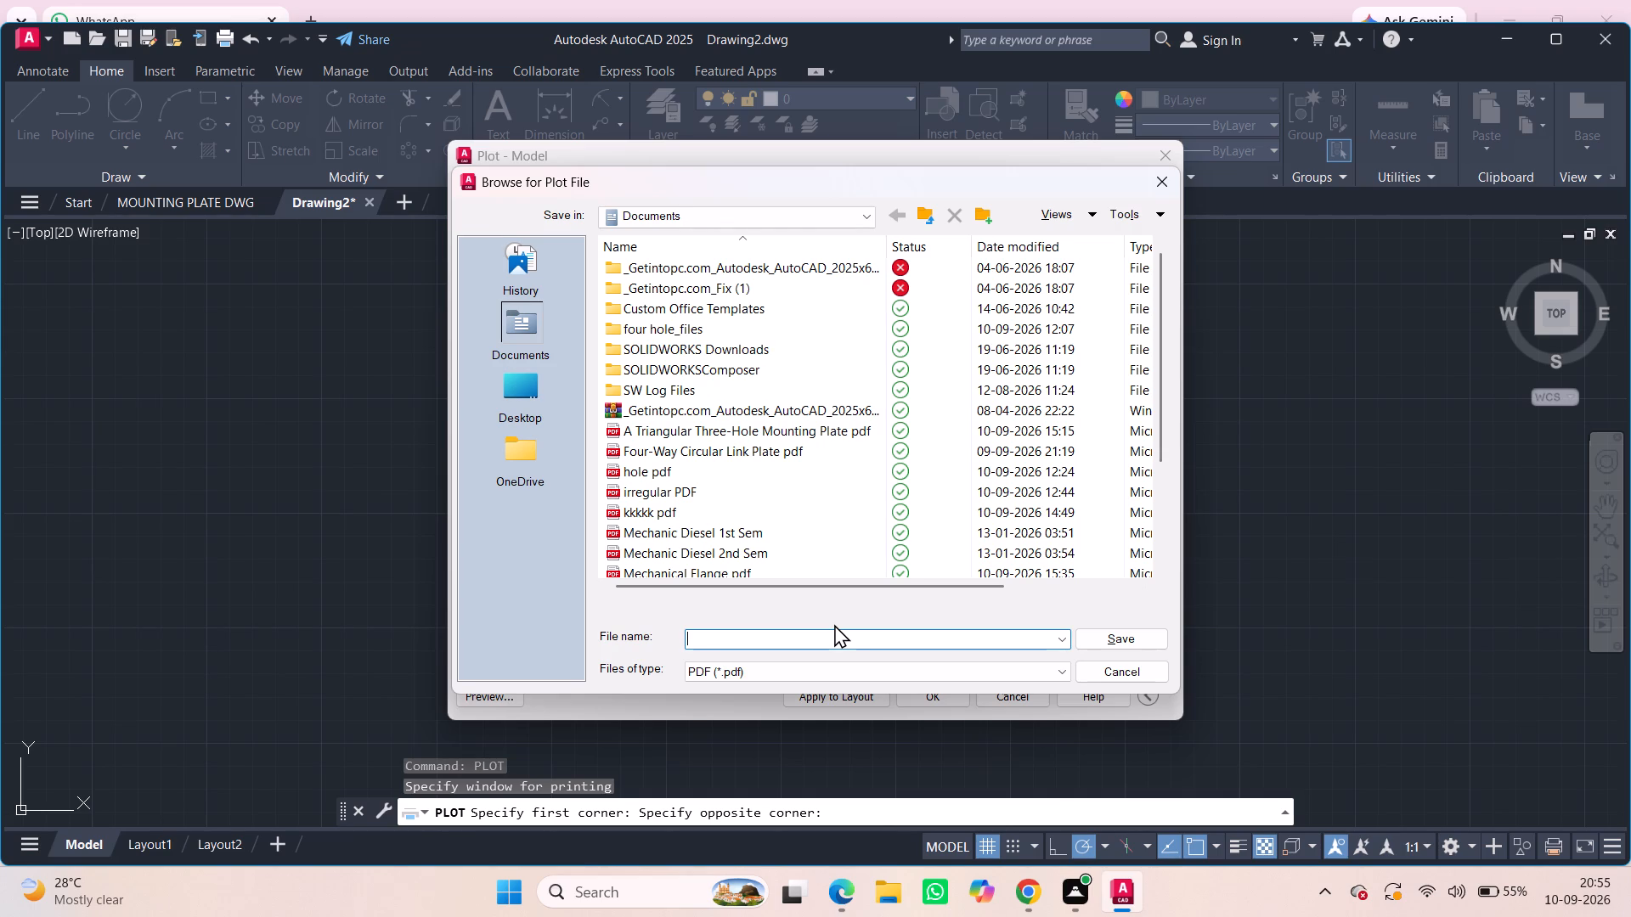
text(SIX B)
text(OL)
text(T HOLES)
key(space)
text(PDF)
key(Return)
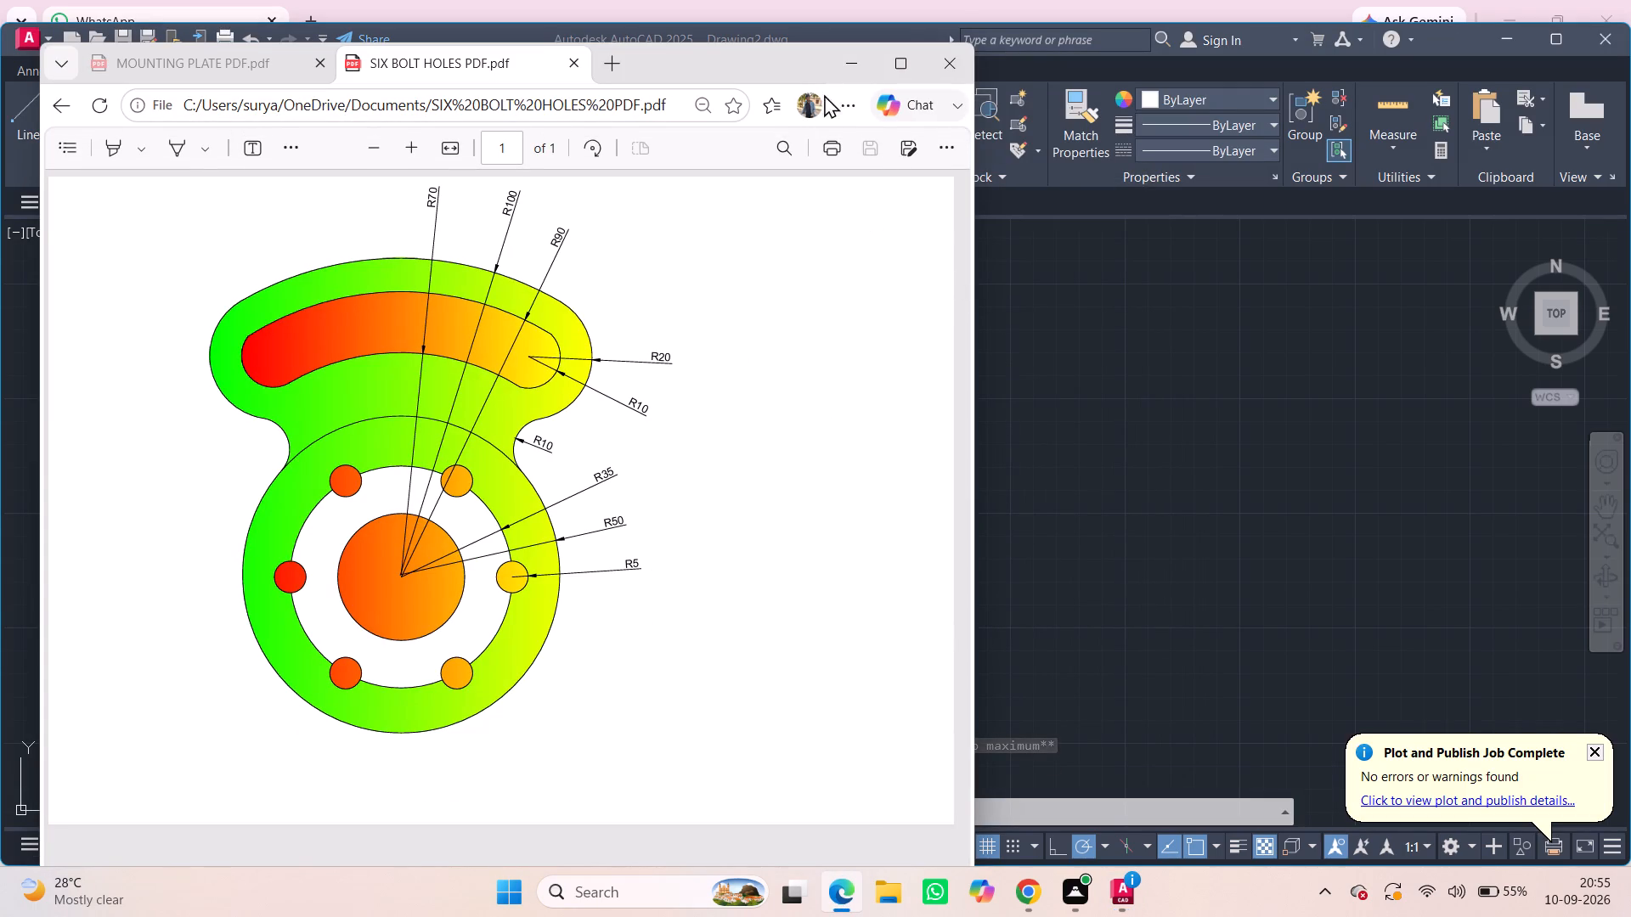
click(839, 72)
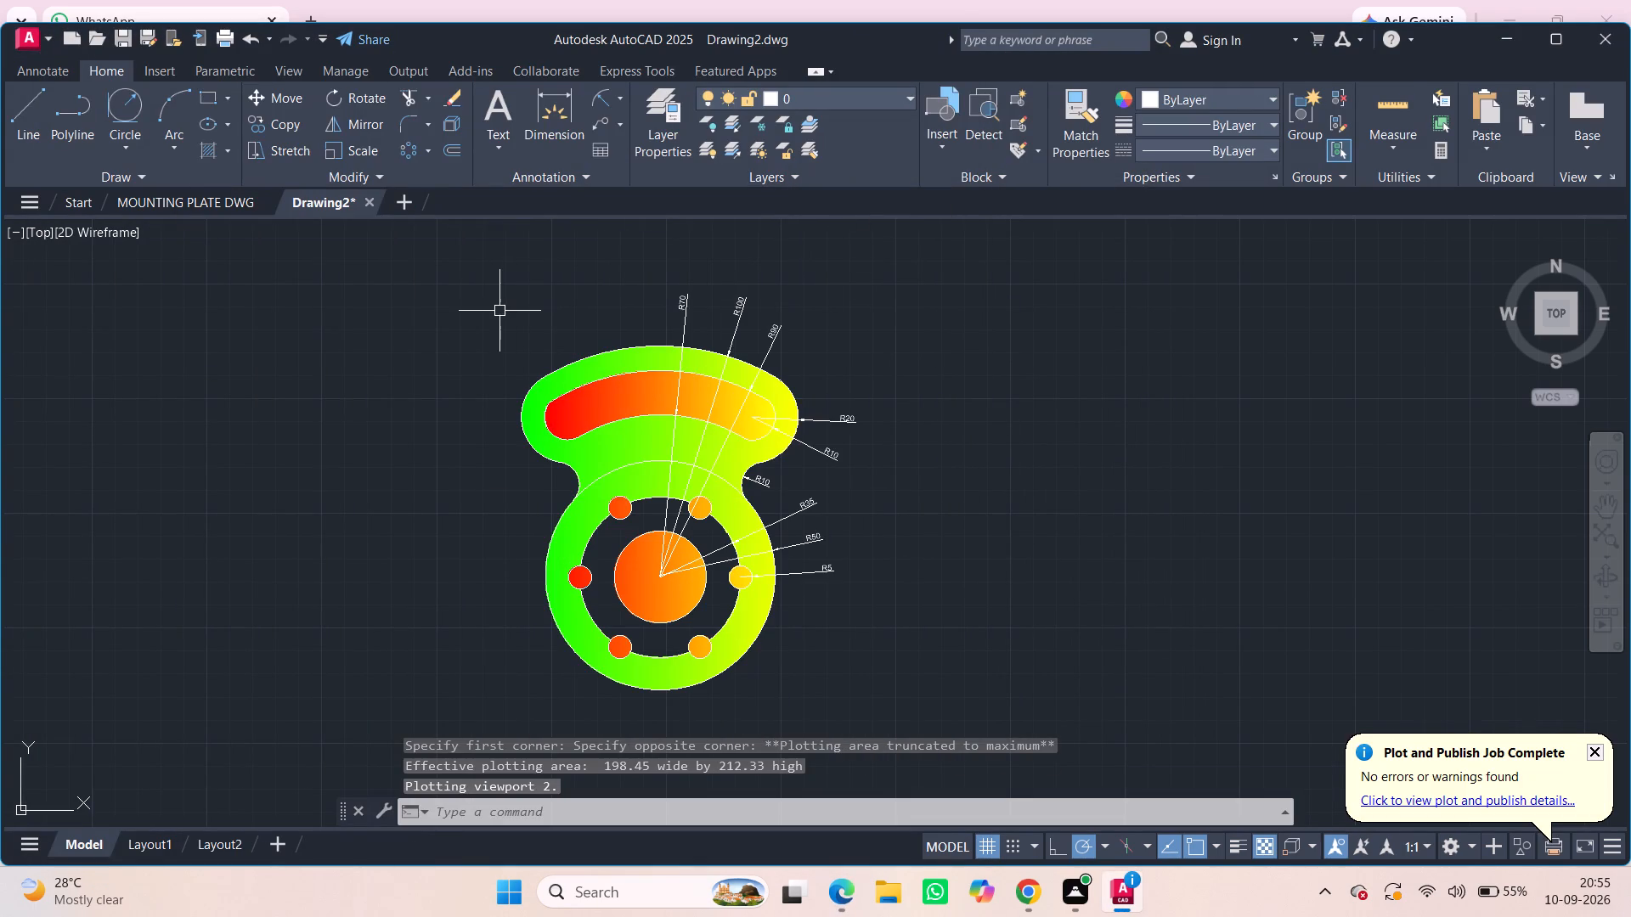
Save the drawing in Documents as SIX BOLT HOLES DWG in AutoCAD 2018 Drawing format.
key(ctrl+s)
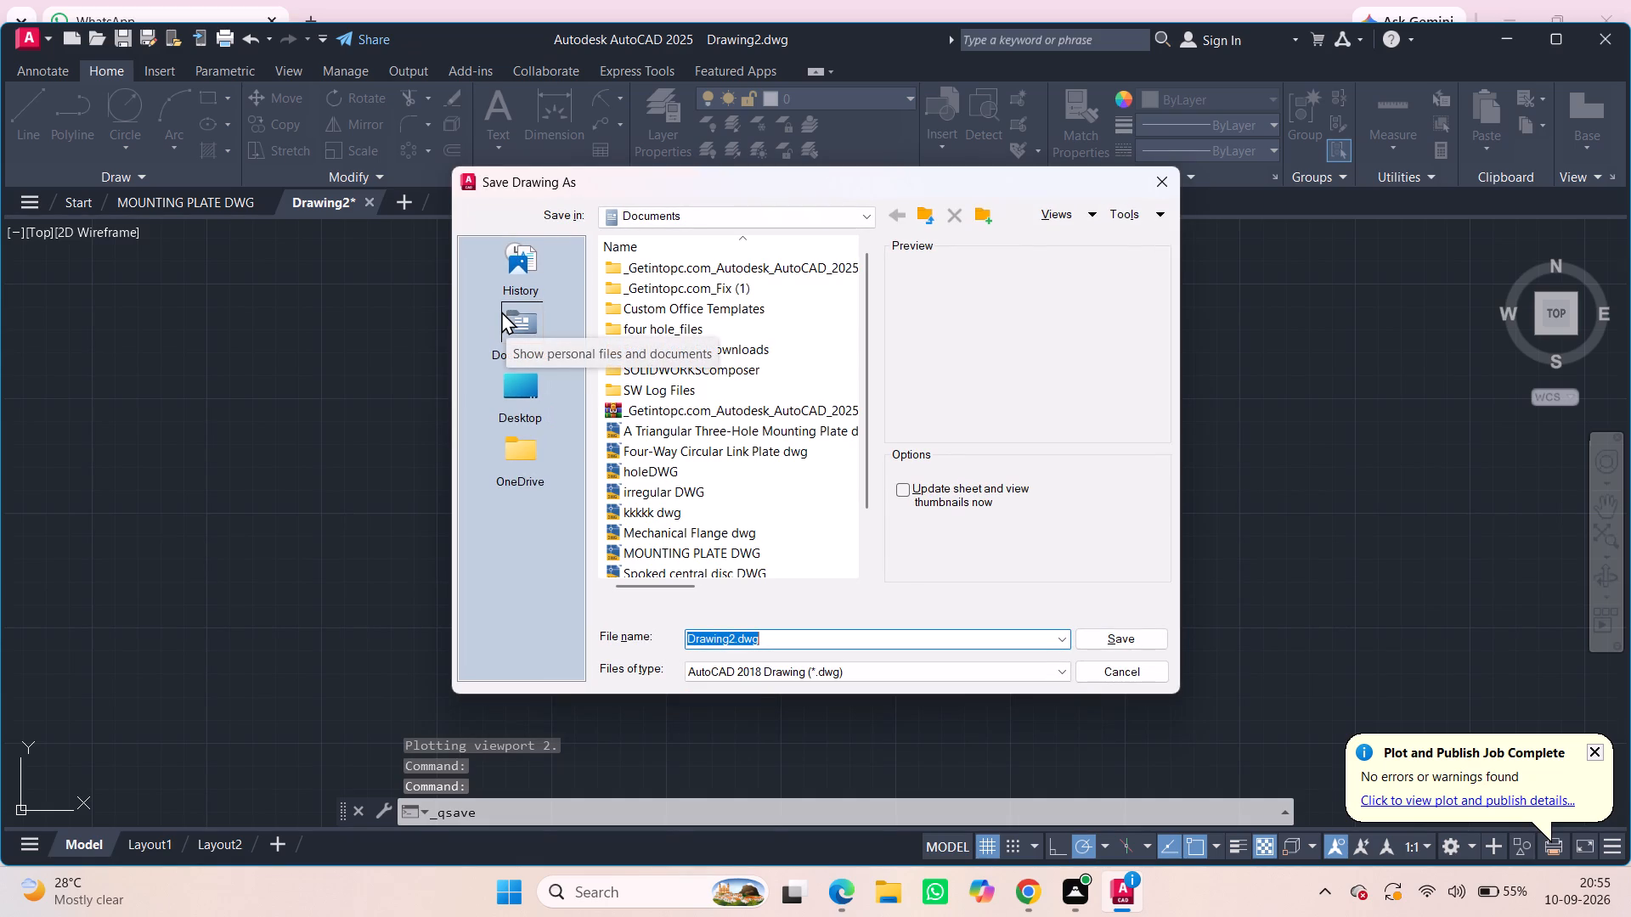
text(SIX)
key(space)
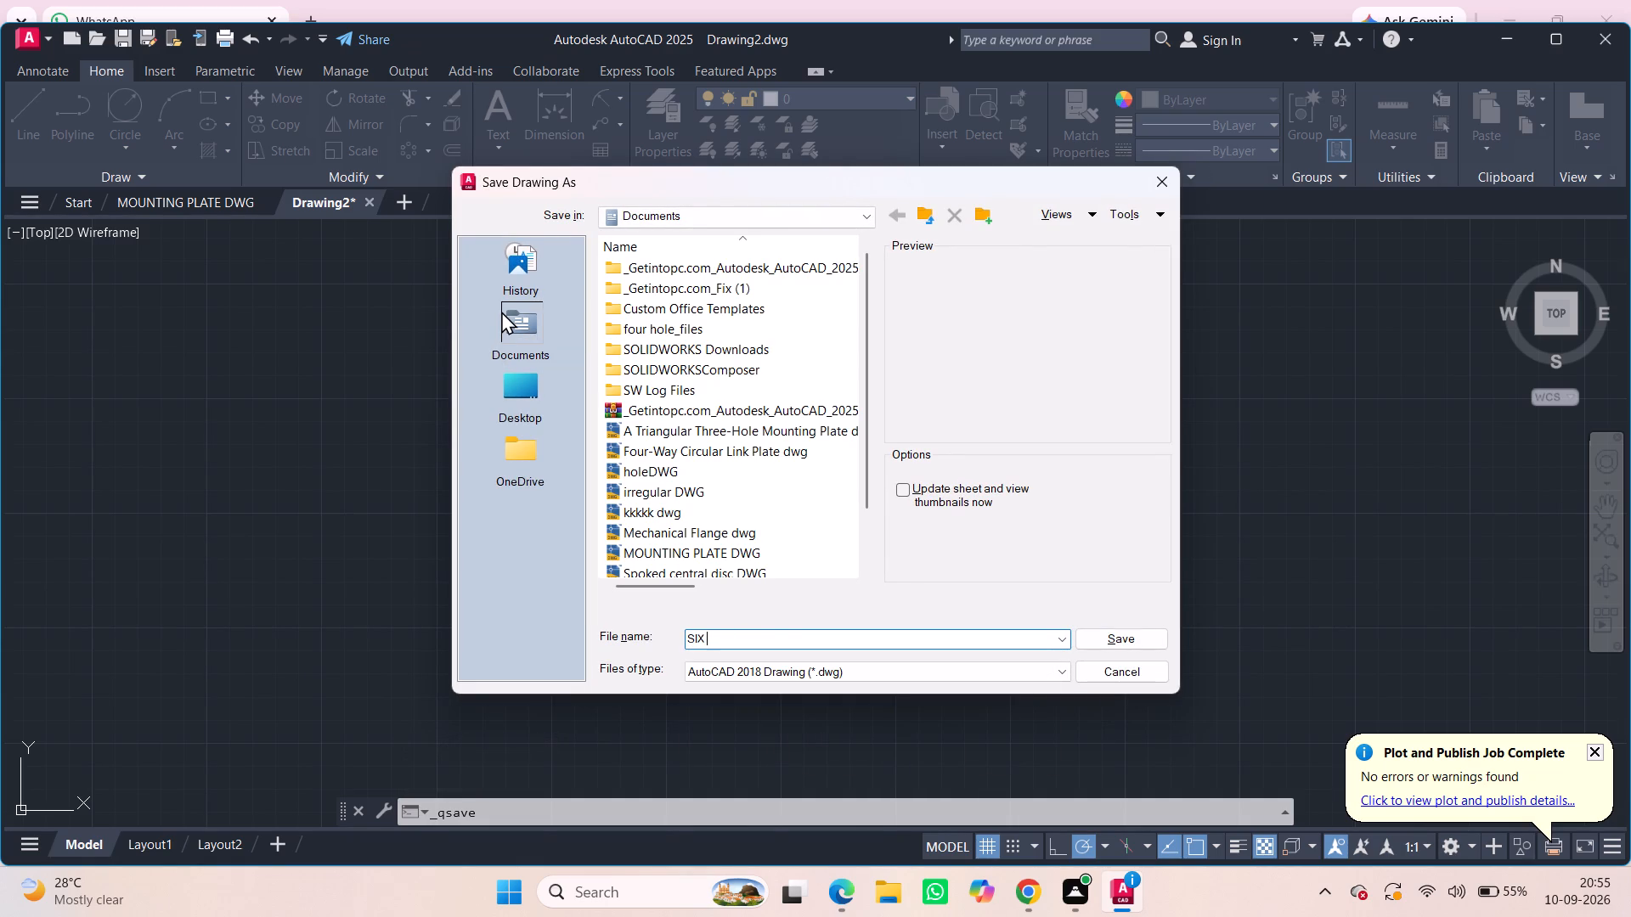
text(BOLT HOLES)
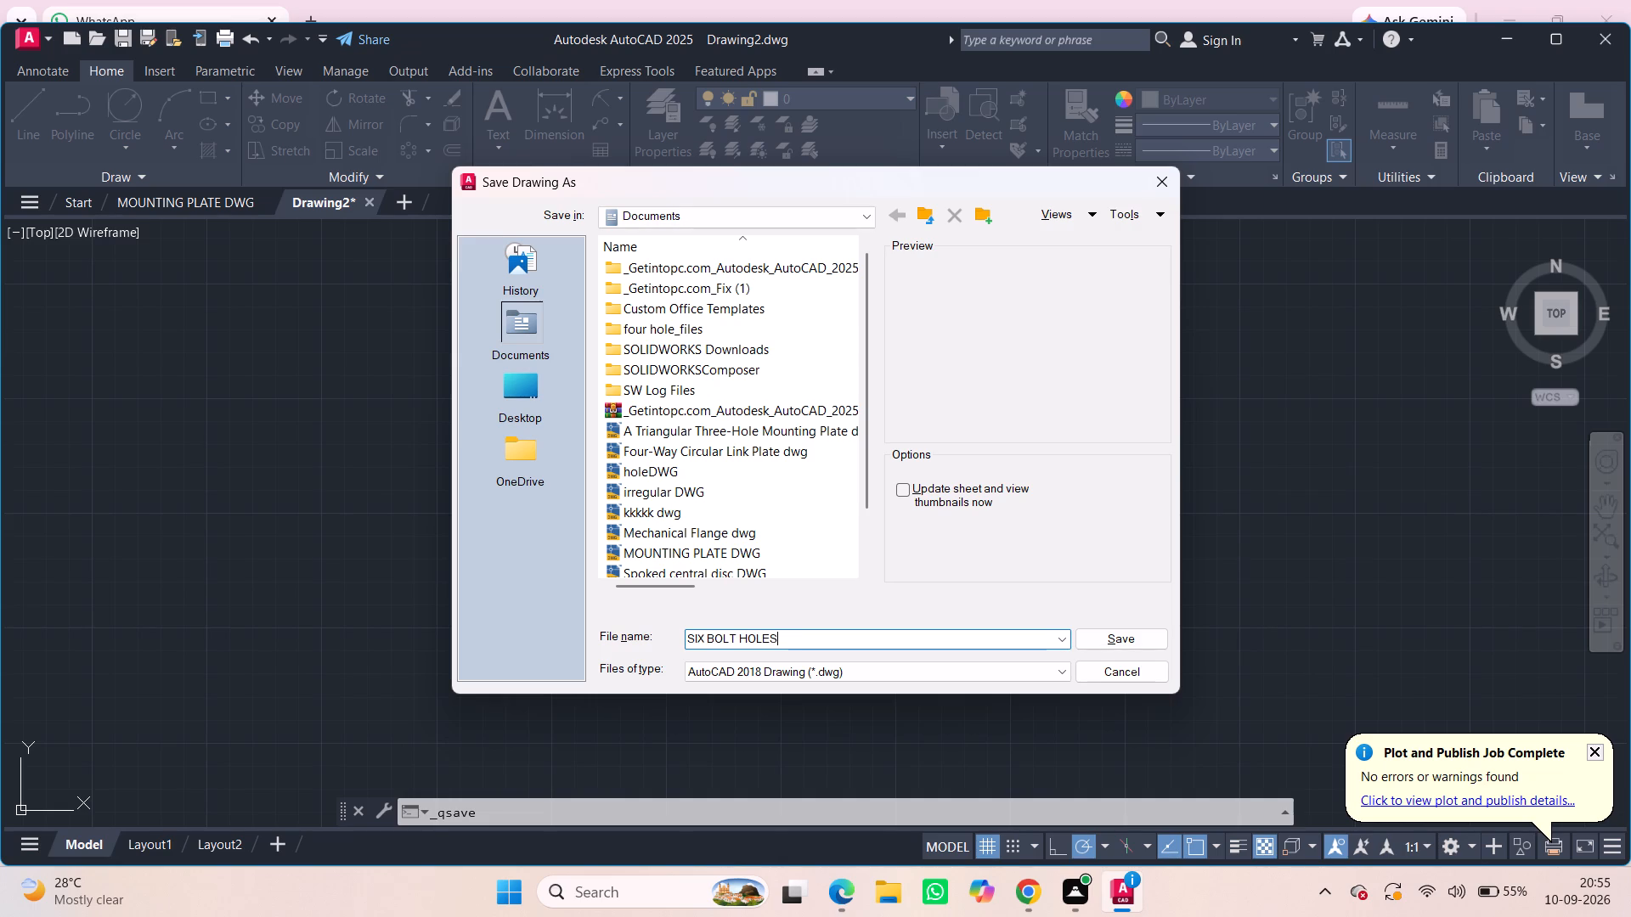
key(space)
text(DWG)
click(1135, 641)
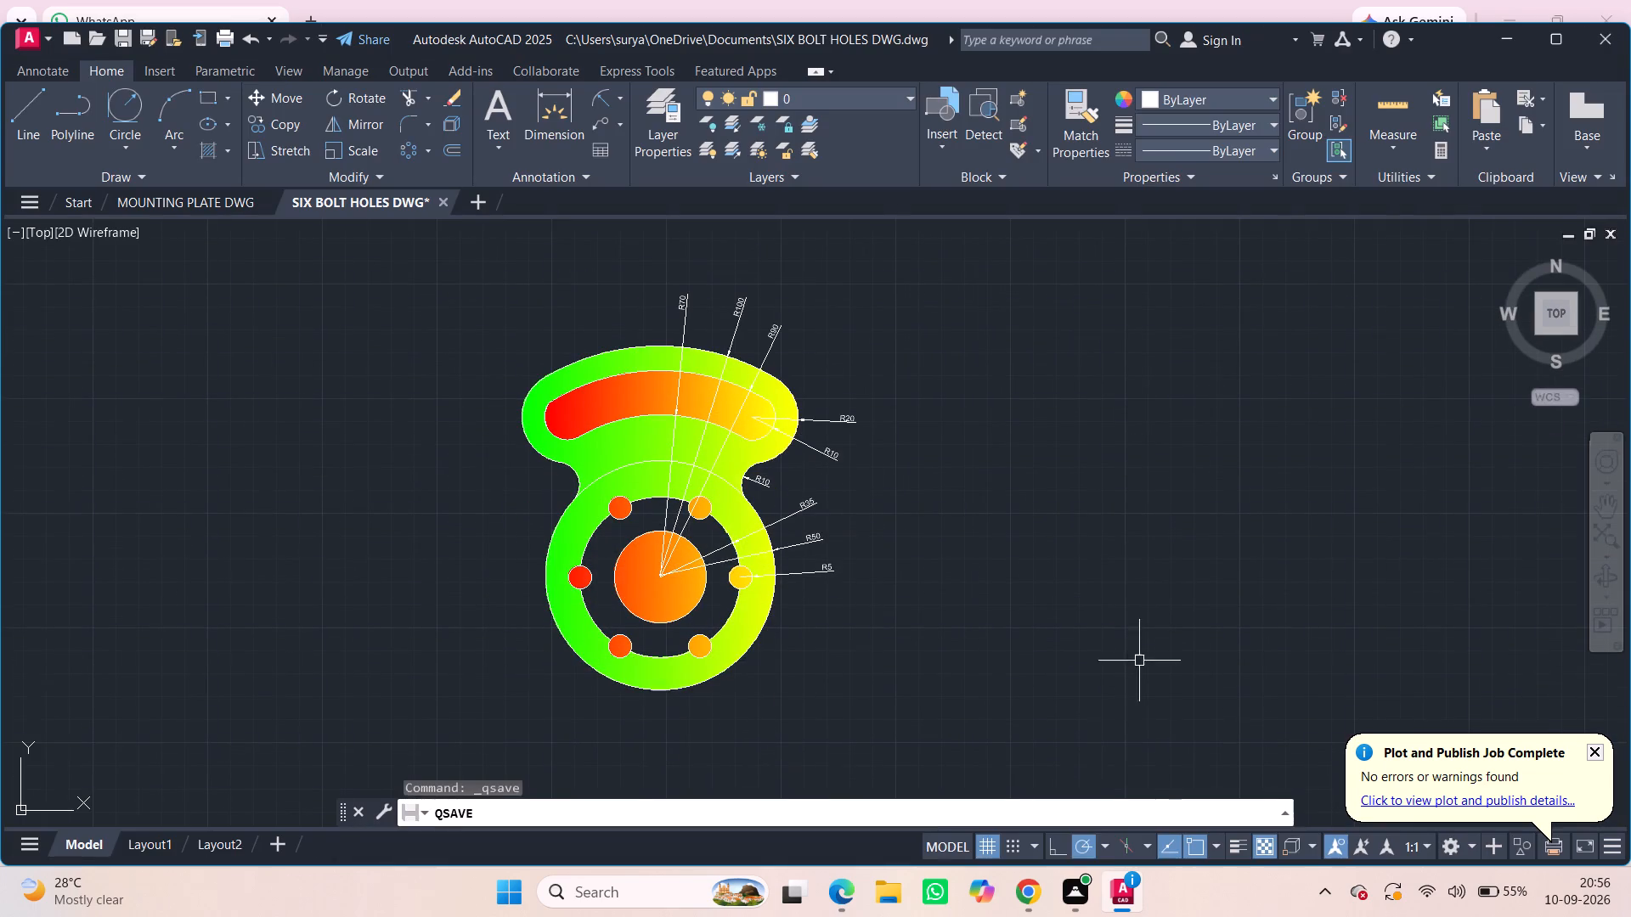